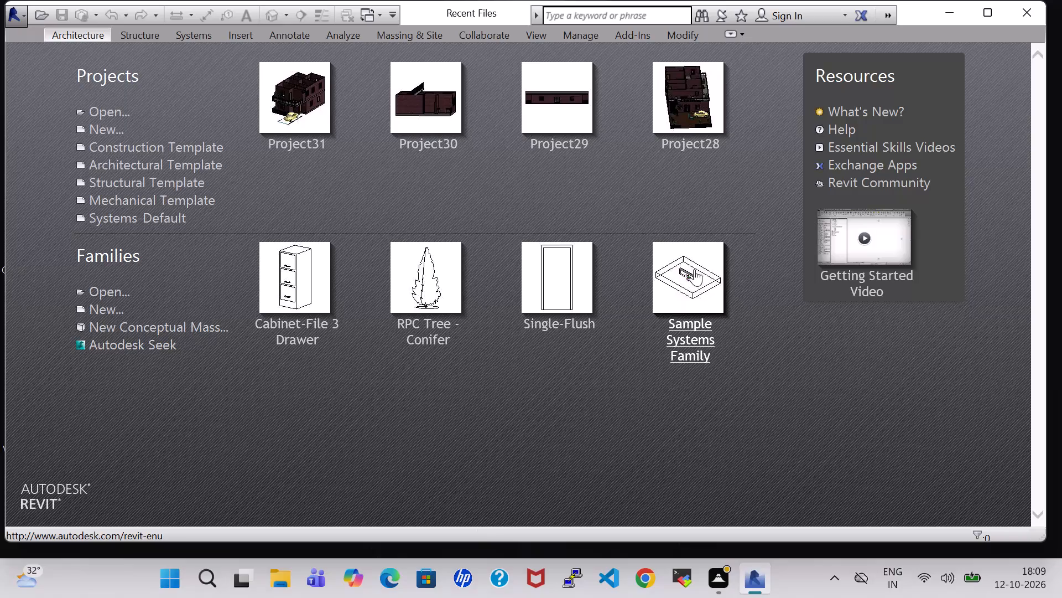
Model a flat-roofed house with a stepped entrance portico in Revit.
Create a new project from the Architectural Template.
click(109, 128)
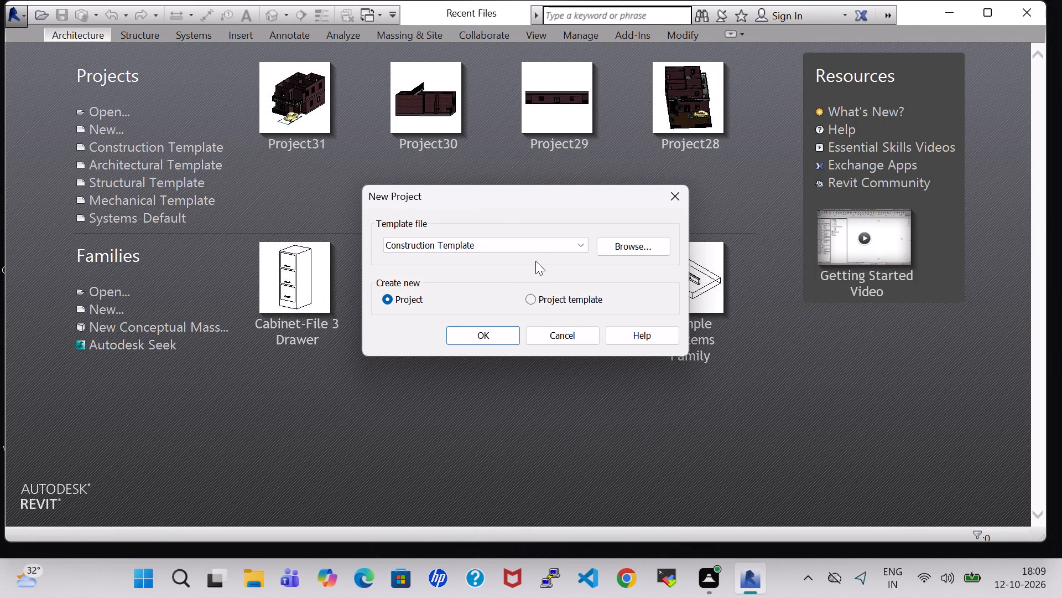
click(535, 252)
click(449, 279)
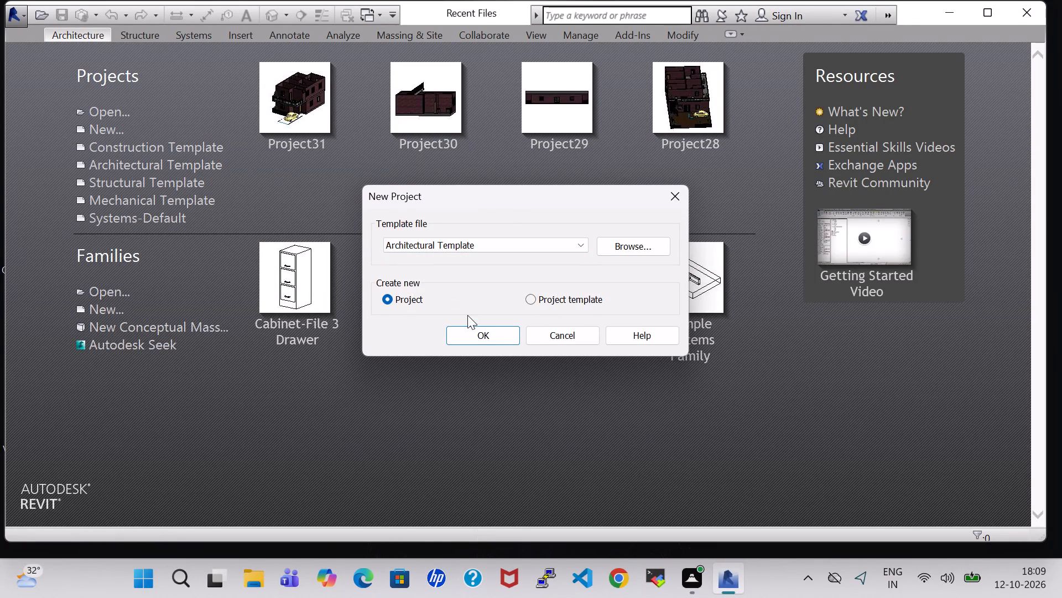
click(494, 334)
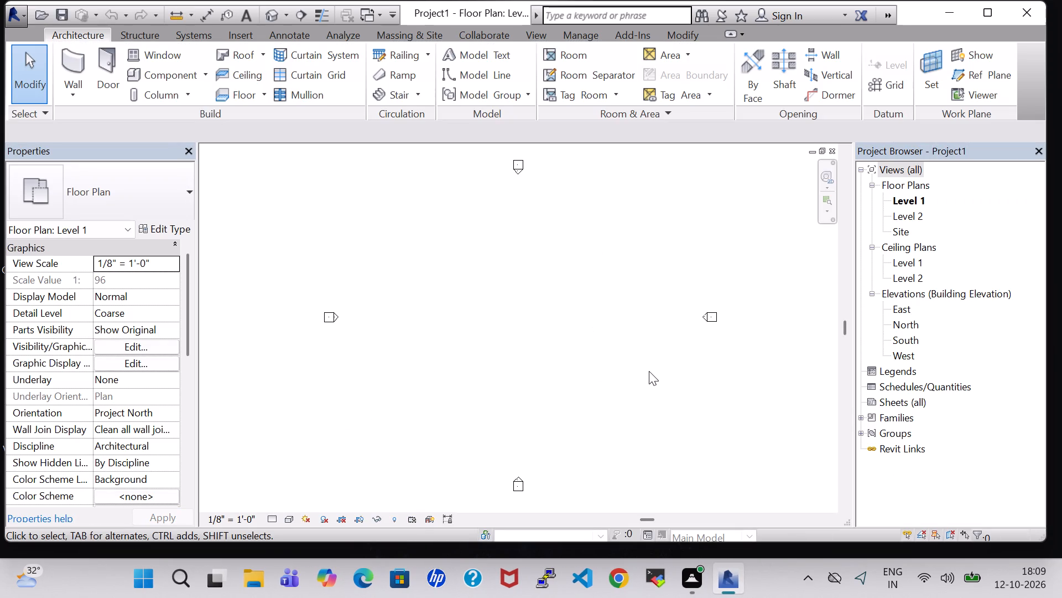
Draw a horizontal Generic - 8" wall about 41'-3" long on Level 1 as the top side of the building outline.
click(147, 60)
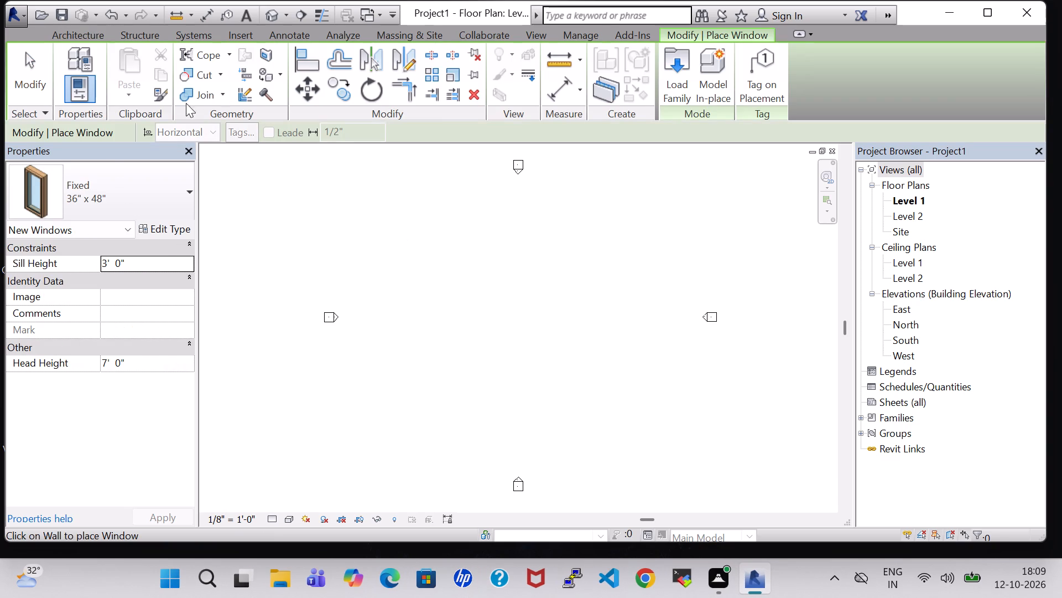
click(75, 39)
click(75, 52)
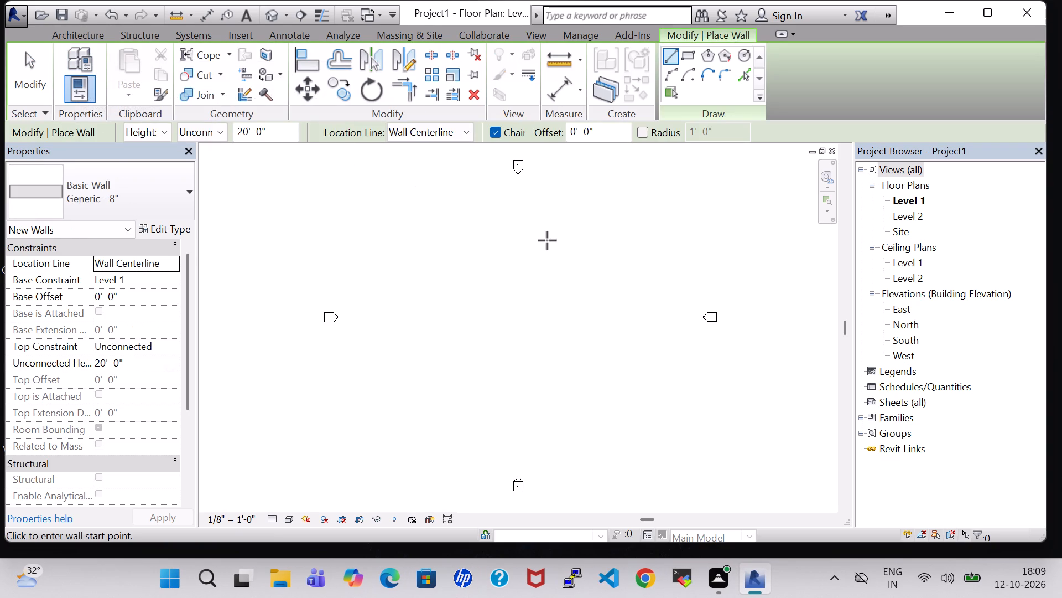
scroll(438, 244, up, 2)
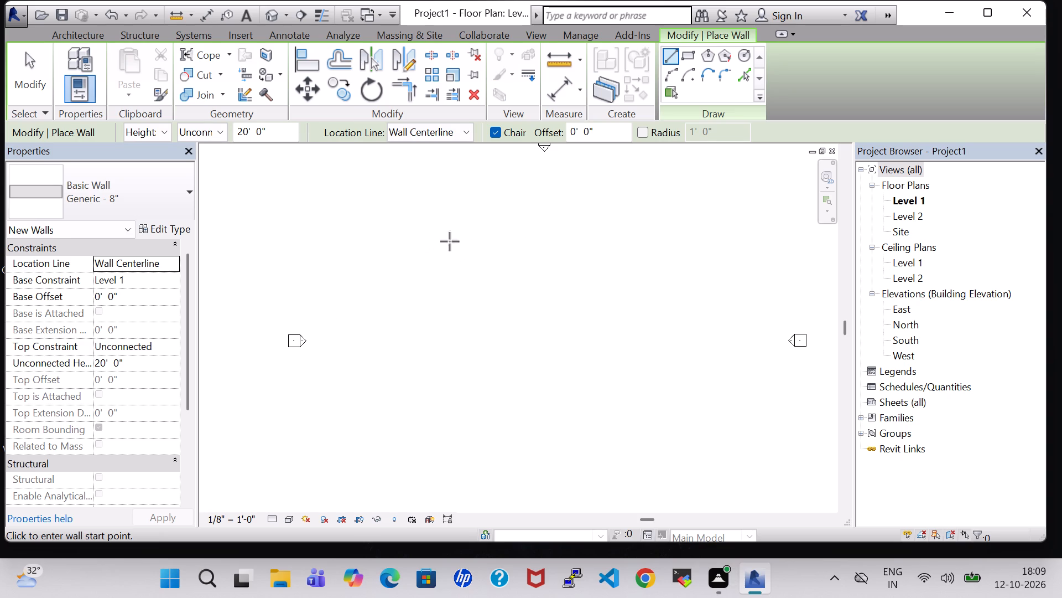
middle_drag(532, 249, 527, 255)
scroll(527, 255, down, 1)
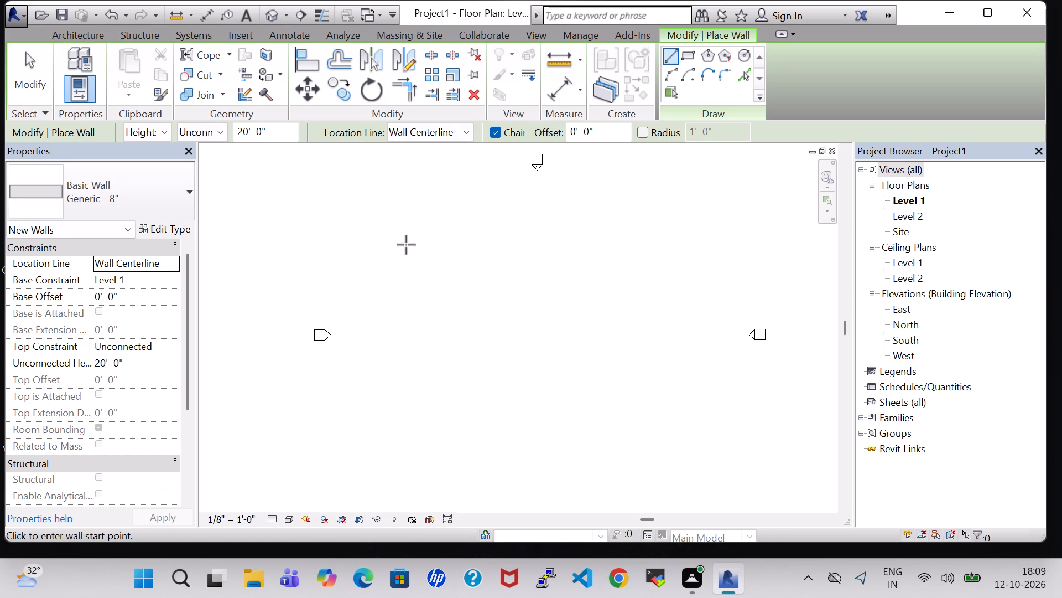
middle_drag(503, 234, 468, 288)
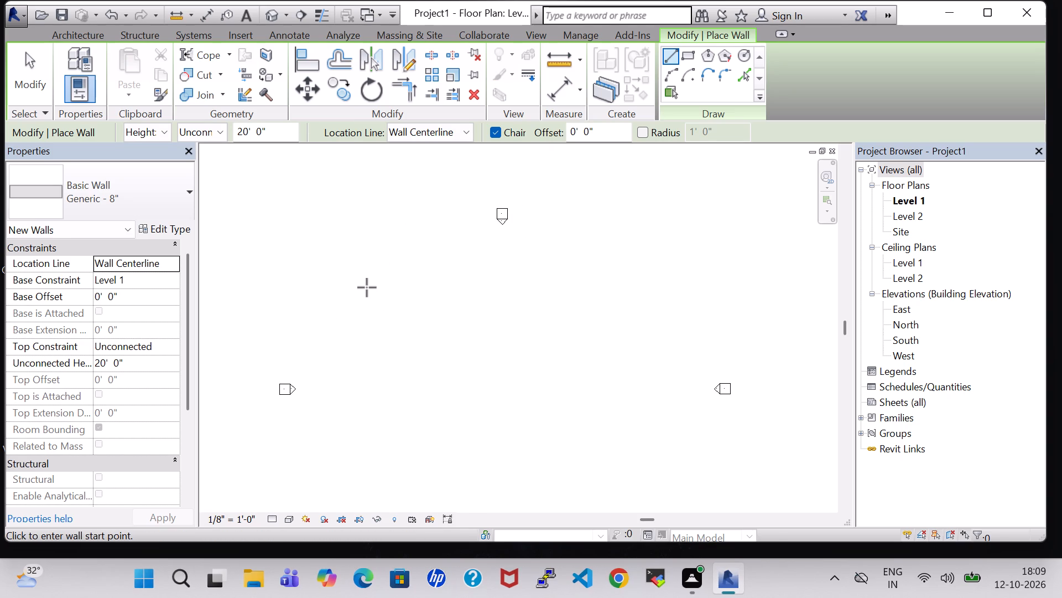
click(380, 287)
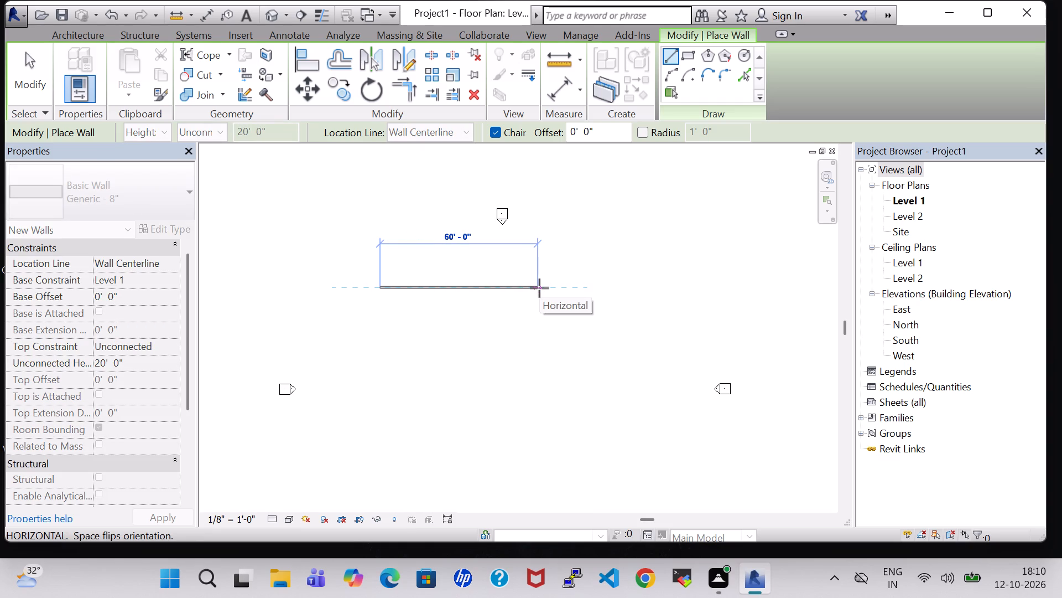
scroll(539, 288, up, 2)
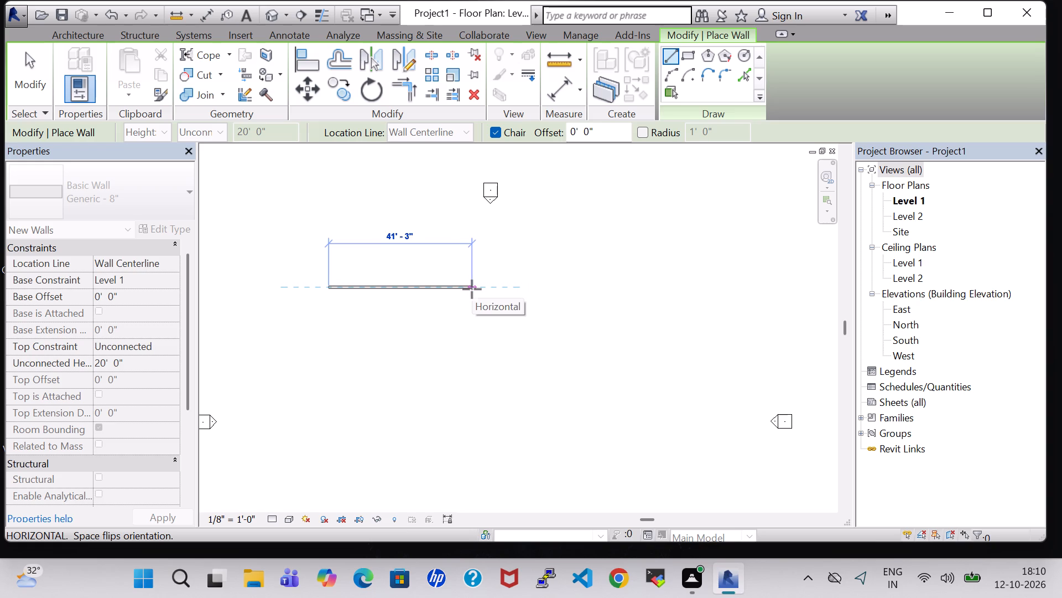
click(471, 289)
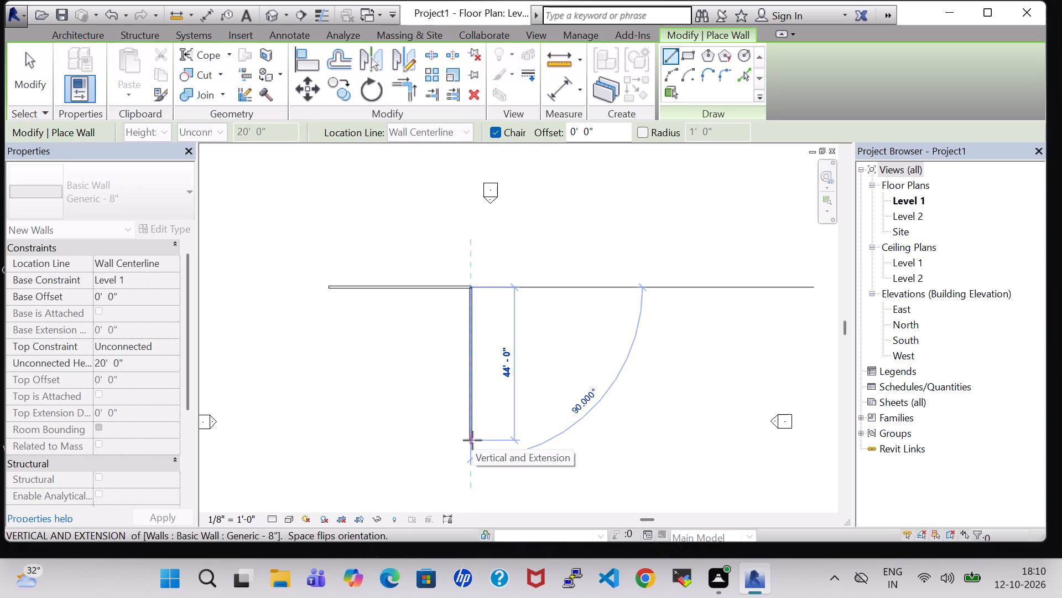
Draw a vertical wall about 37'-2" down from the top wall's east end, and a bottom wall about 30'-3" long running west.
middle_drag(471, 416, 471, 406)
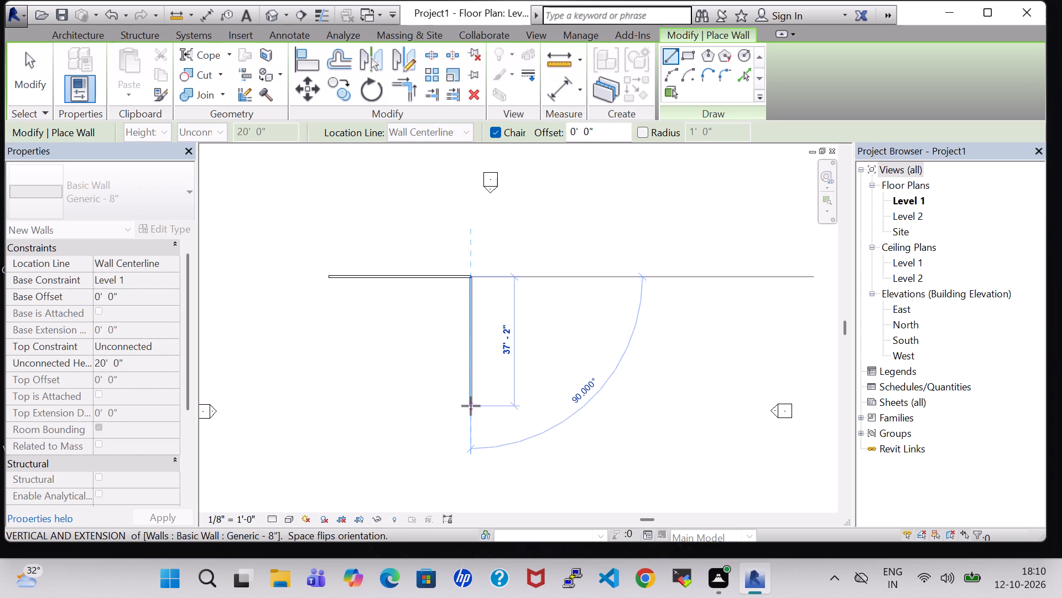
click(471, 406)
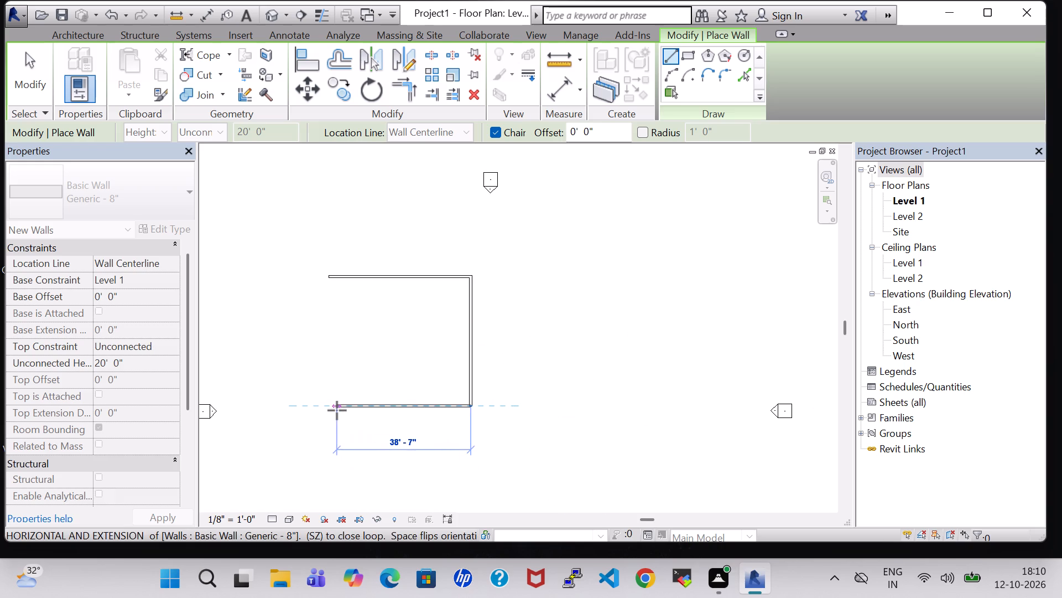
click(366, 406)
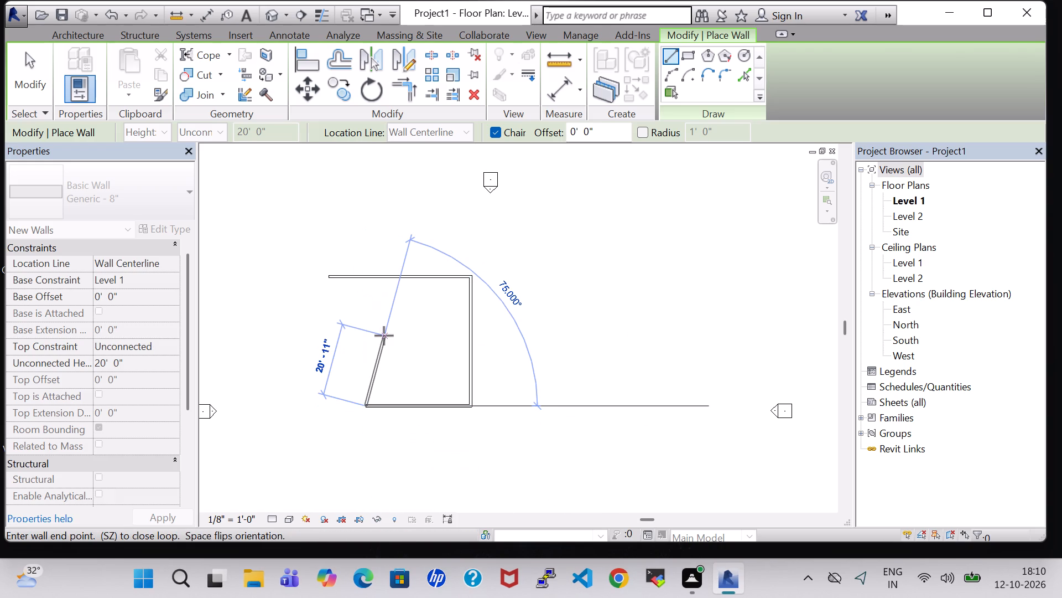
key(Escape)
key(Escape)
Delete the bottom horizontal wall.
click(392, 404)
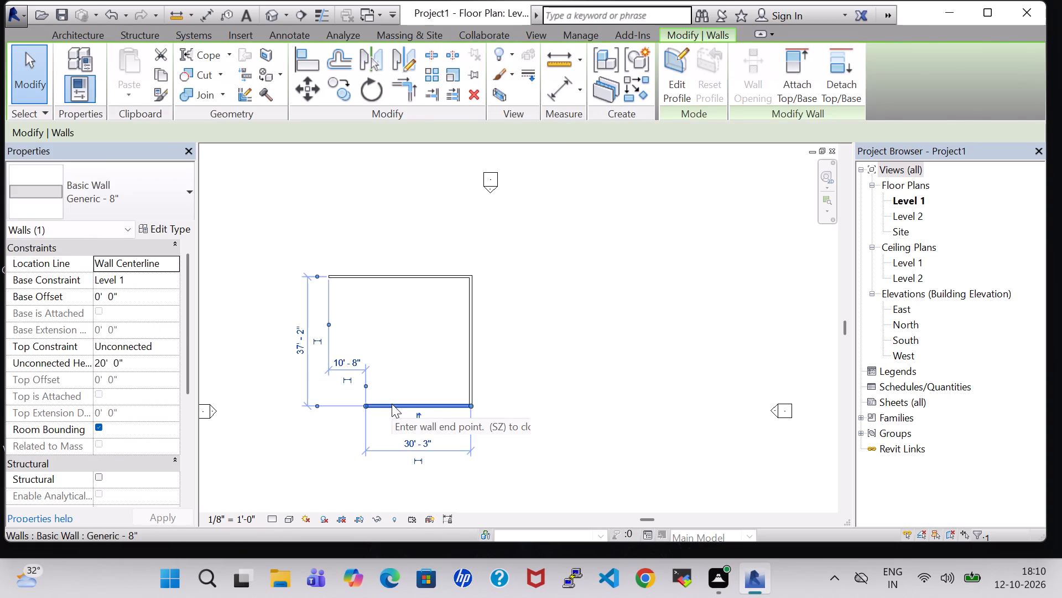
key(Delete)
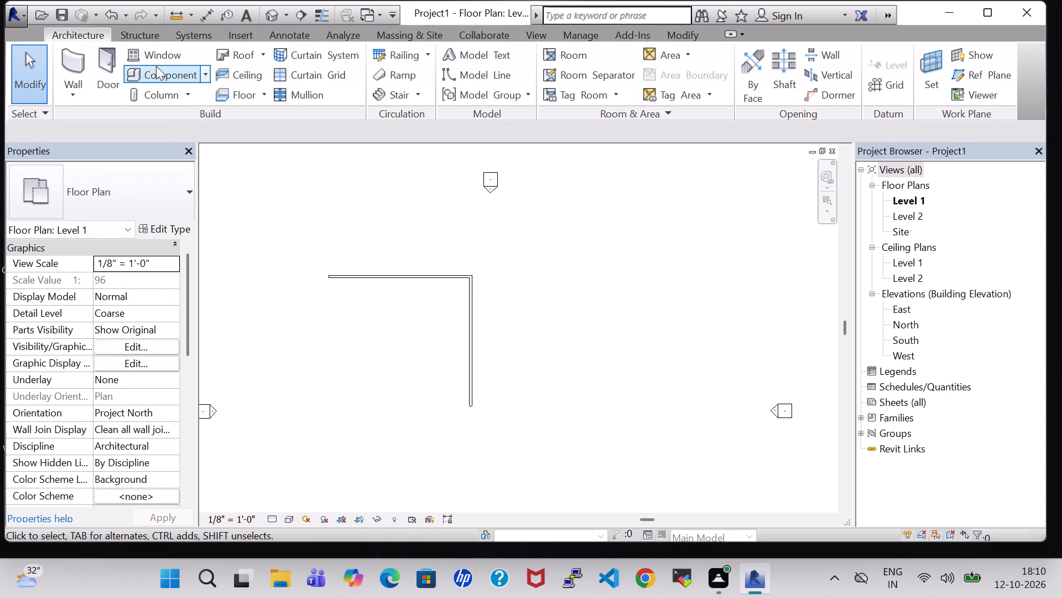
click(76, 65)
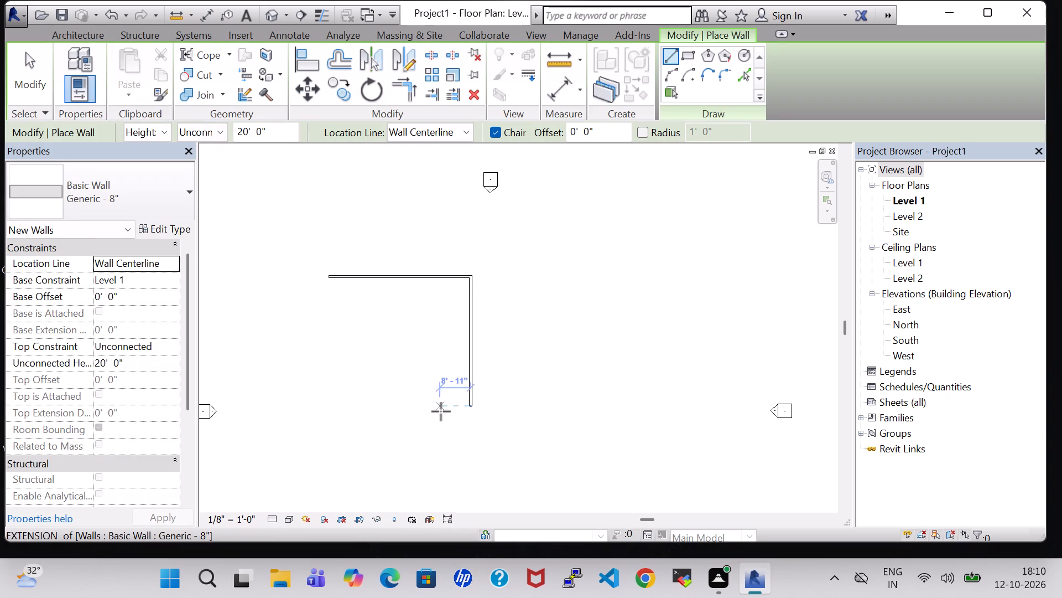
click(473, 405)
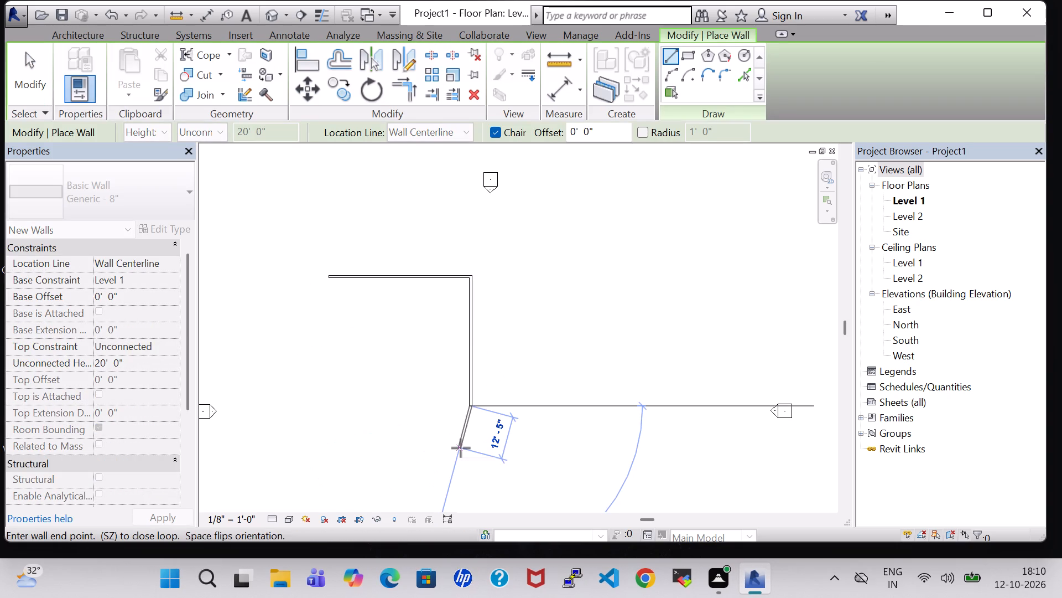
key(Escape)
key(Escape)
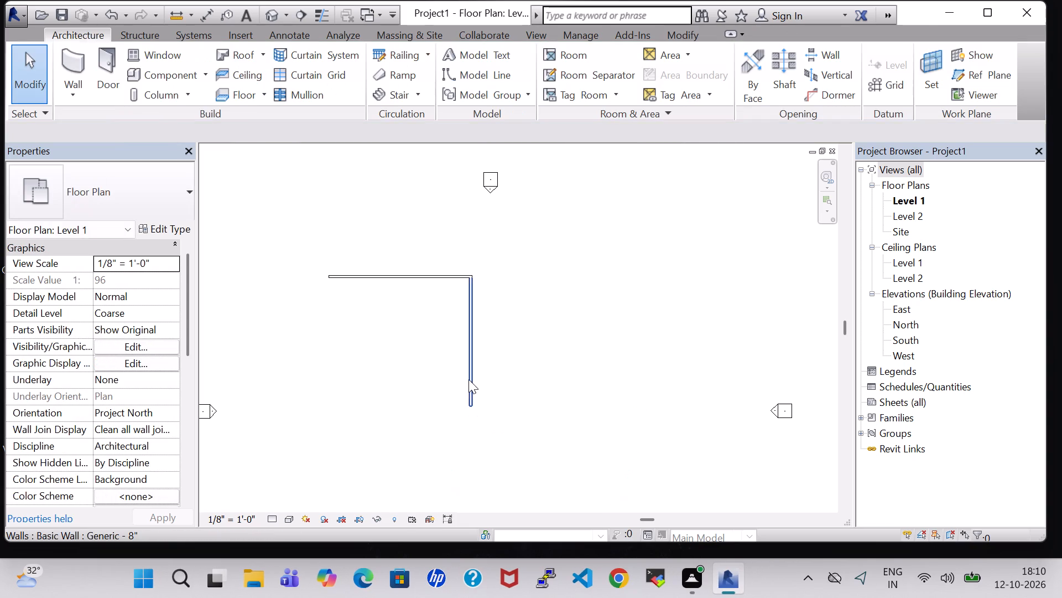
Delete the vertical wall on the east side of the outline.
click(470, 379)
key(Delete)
Draw east, south and west walls from the top wall's east end to close a rectangle about 40'-11" wide and 52'-7" deep.
middle_drag(452, 365, 543, 362)
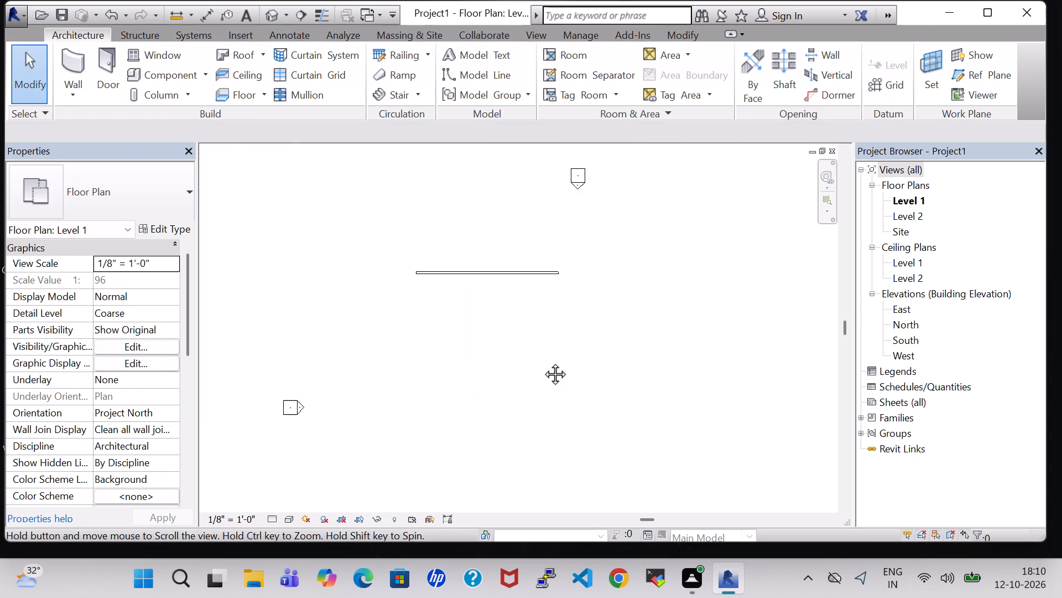
middle_drag(543, 362, 543, 347)
click(86, 53)
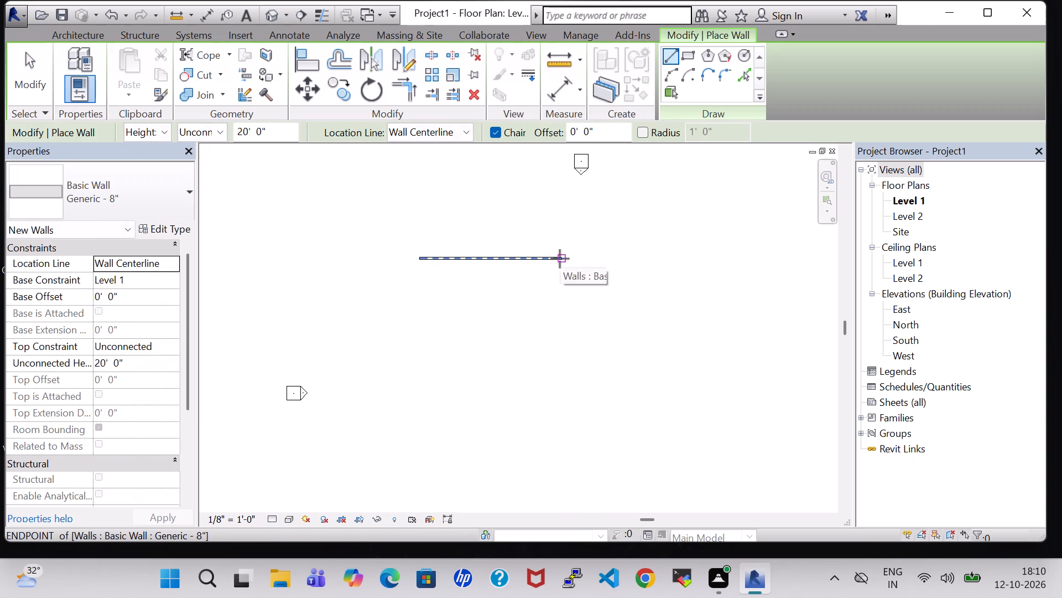
click(560, 259)
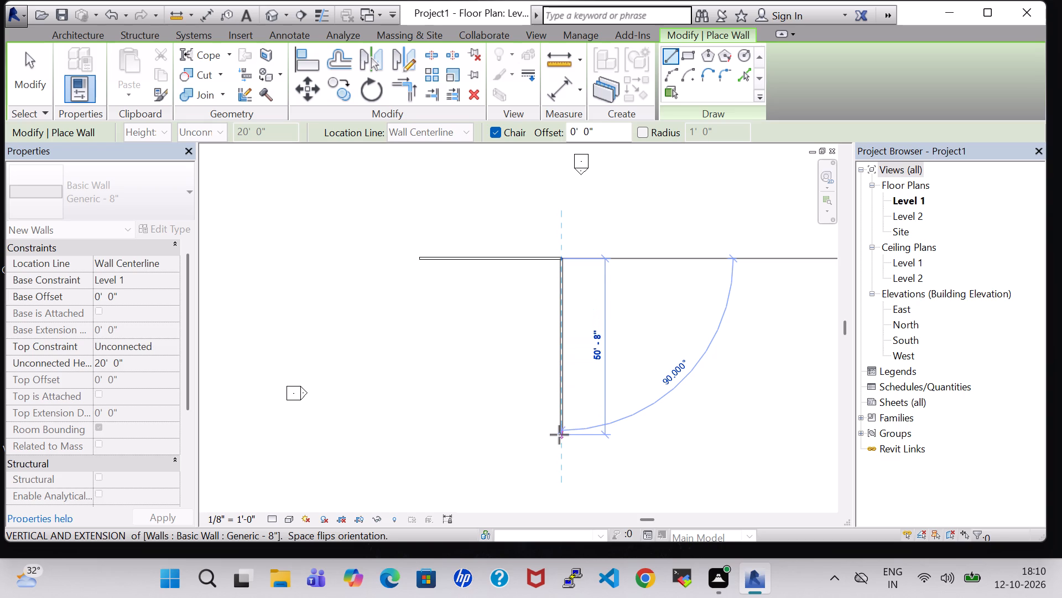
click(559, 441)
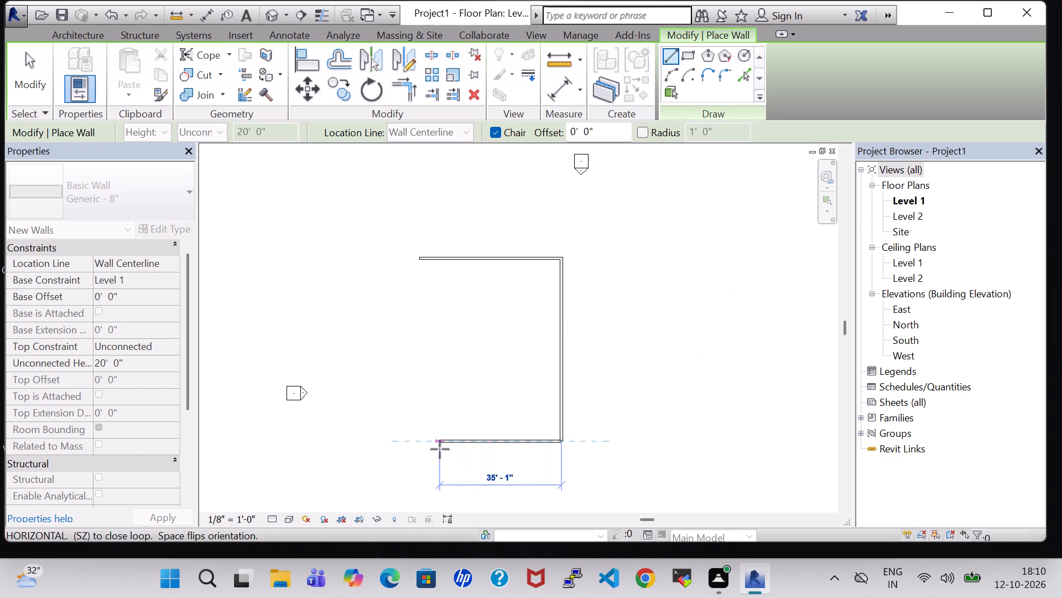
click(422, 439)
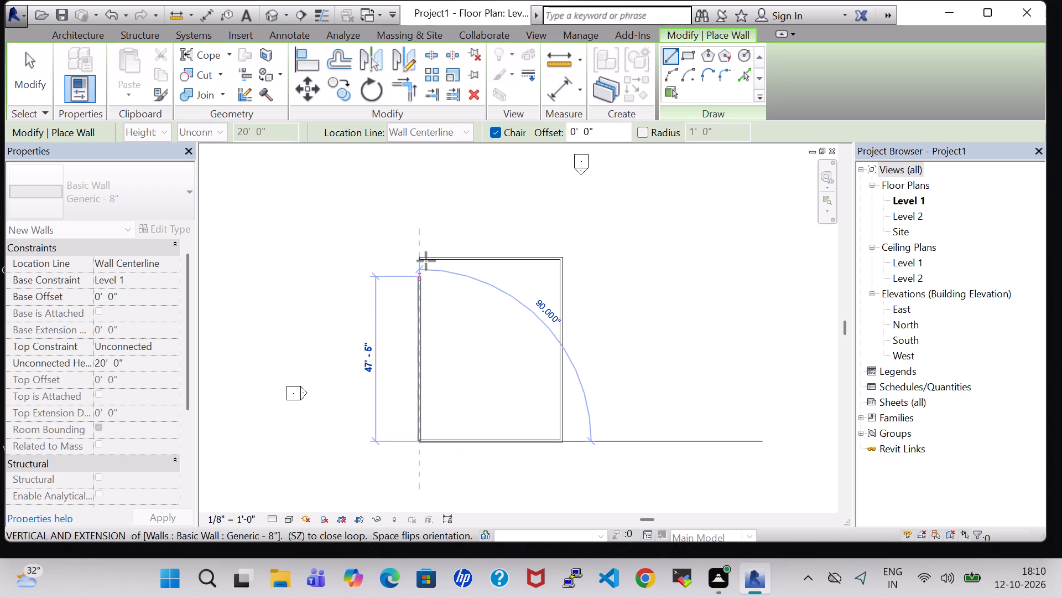
scroll(423, 254, up, 6)
click(421, 261)
scroll(442, 301, down, 3)
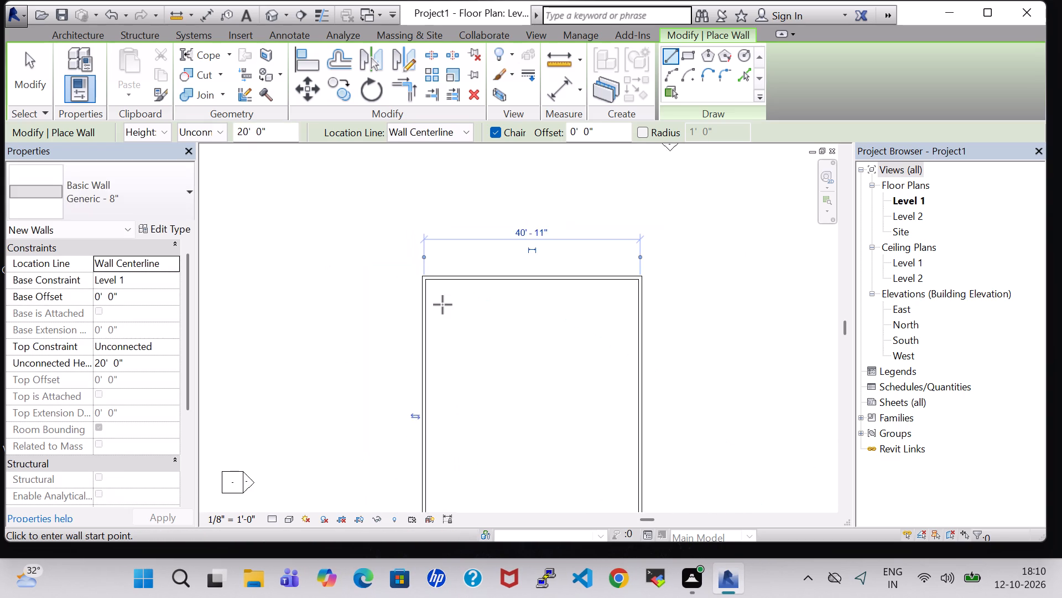
scroll(454, 318, down, 2)
key(Escape)
Draw a vertical partition wall from the north to the south exterior wall, about 15'-4" from the east wall.
middle_drag(519, 369, 477, 327)
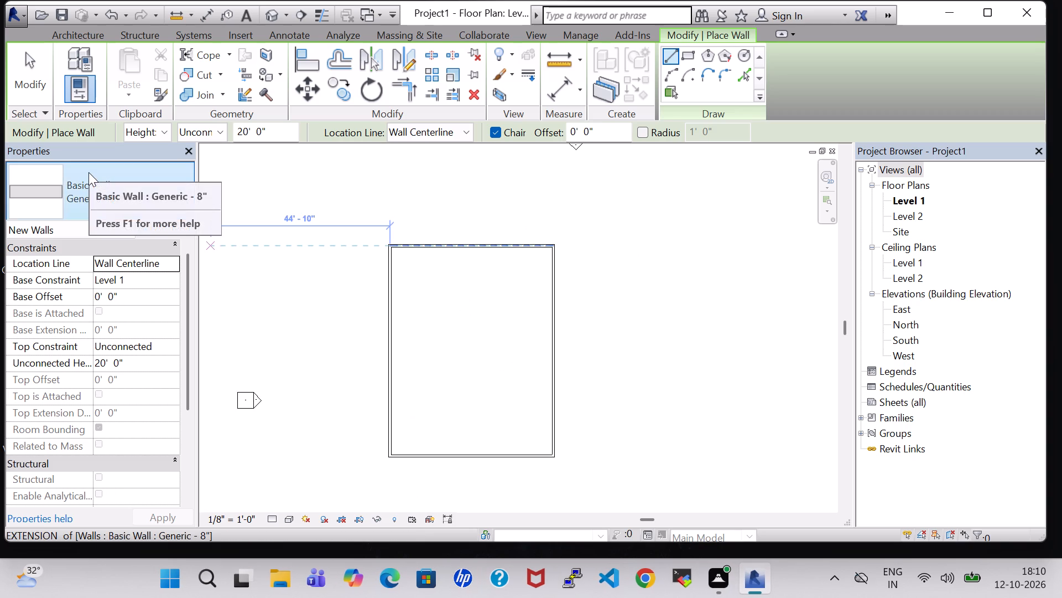
middle_drag(511, 357, 544, 303)
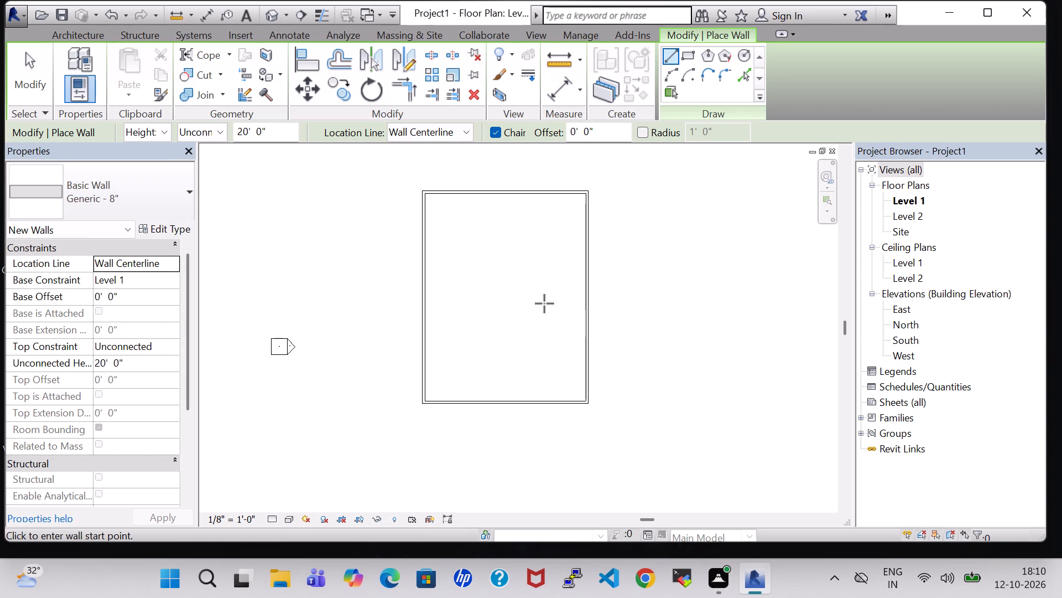
click(66, 39)
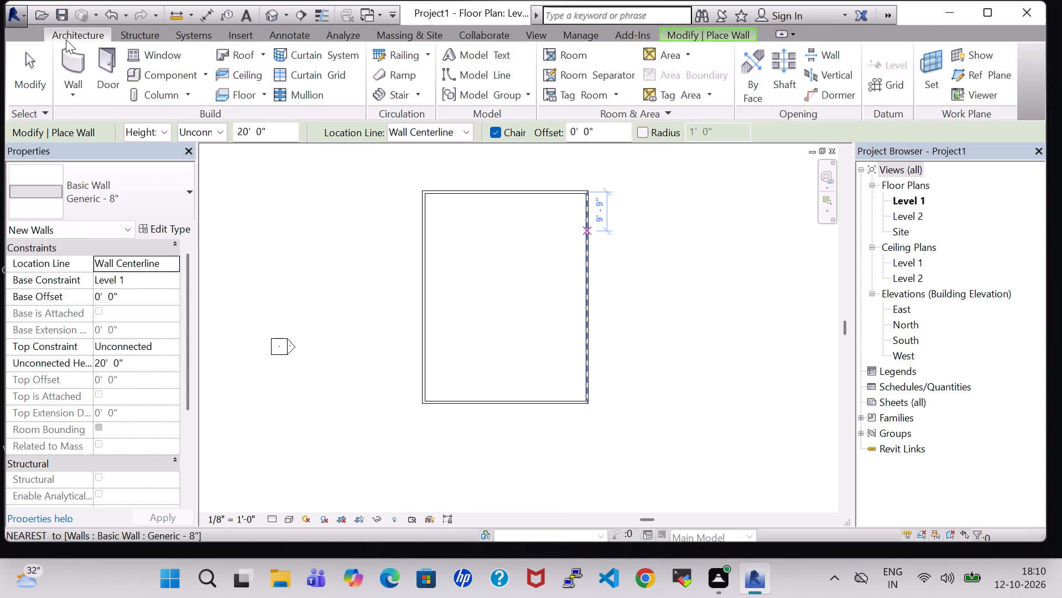
click(526, 196)
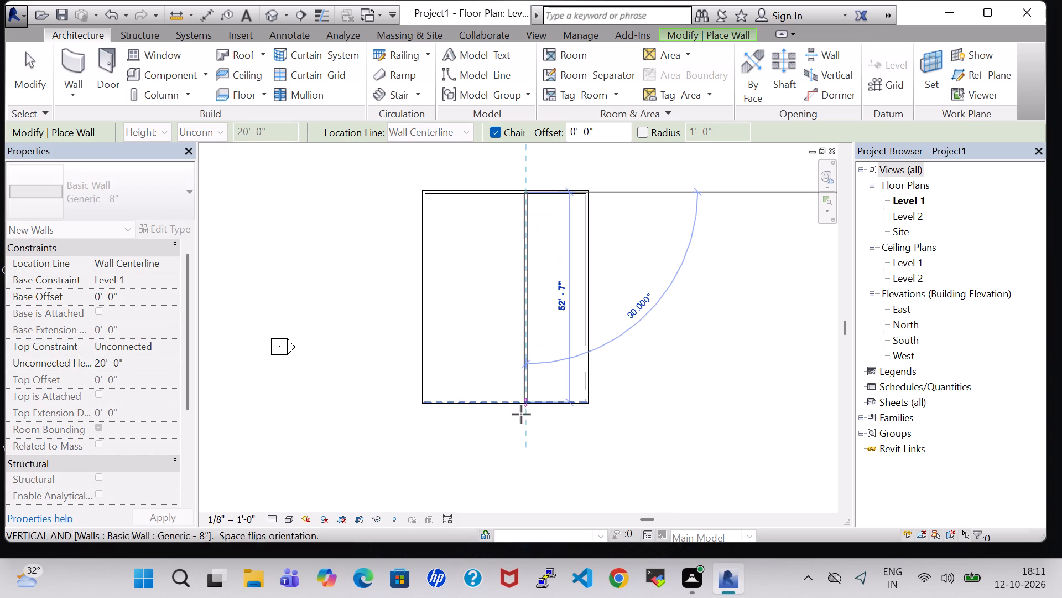
scroll(527, 398, up, 5)
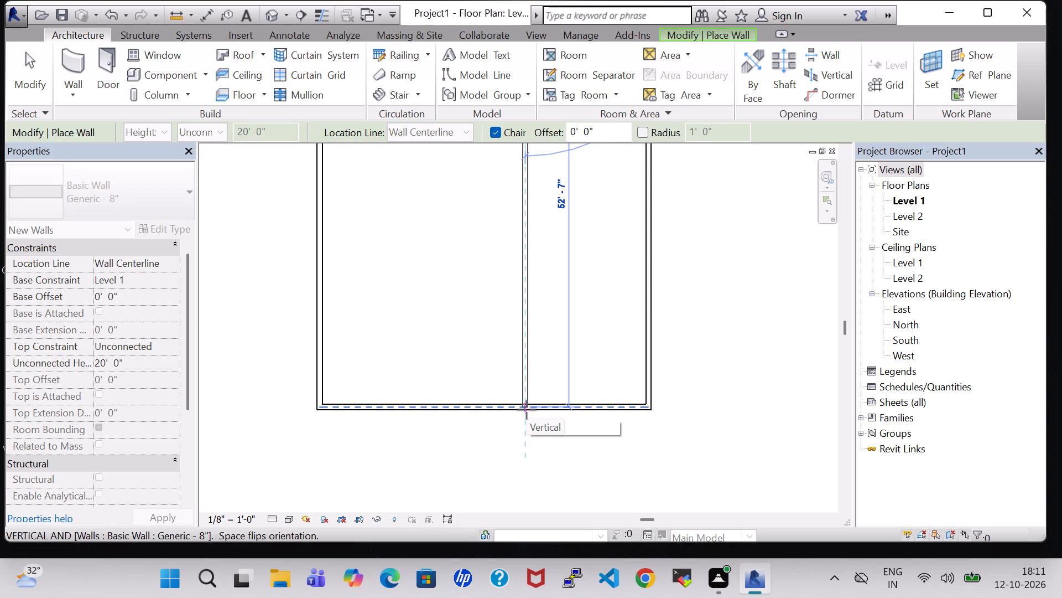
click(527, 410)
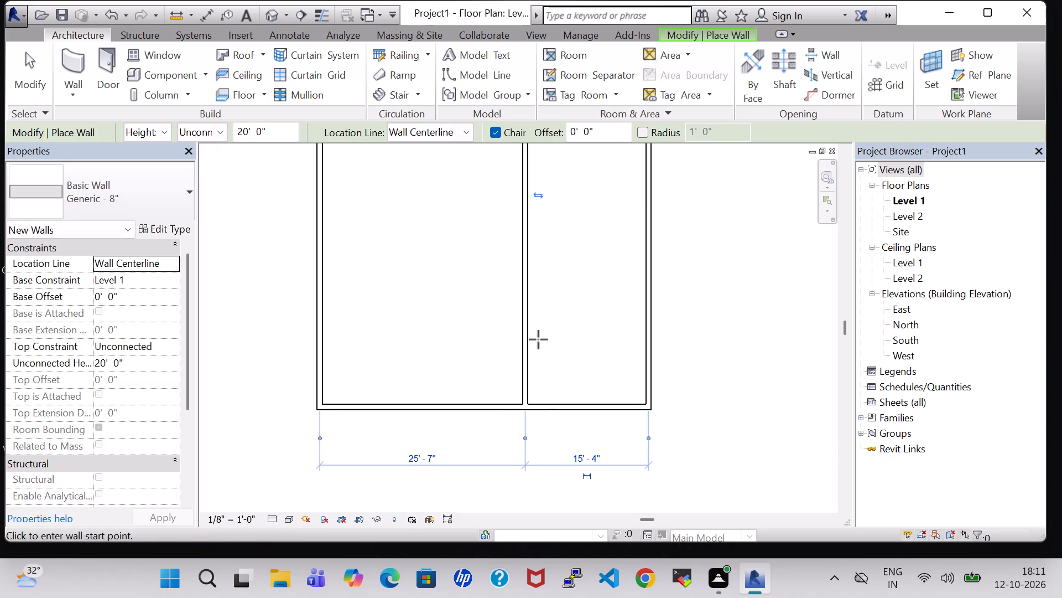
Enclose a small room west of the partition with a wall about 13'-11" down from the north wall and a horizontal wall east to the partition.
scroll(533, 337, down, 3)
middle_drag(493, 301, 490, 357)
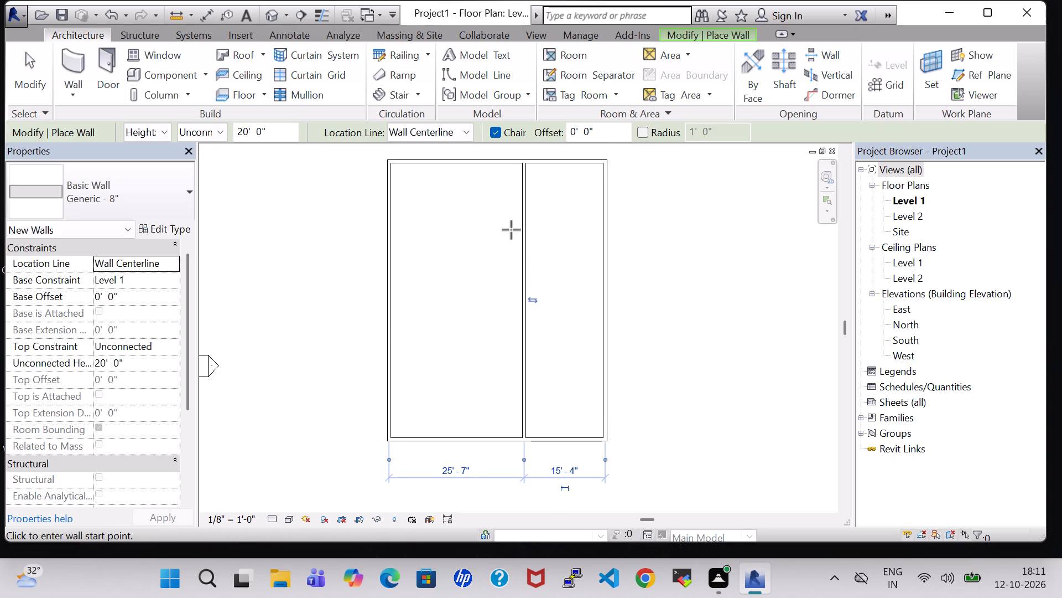
click(465, 161)
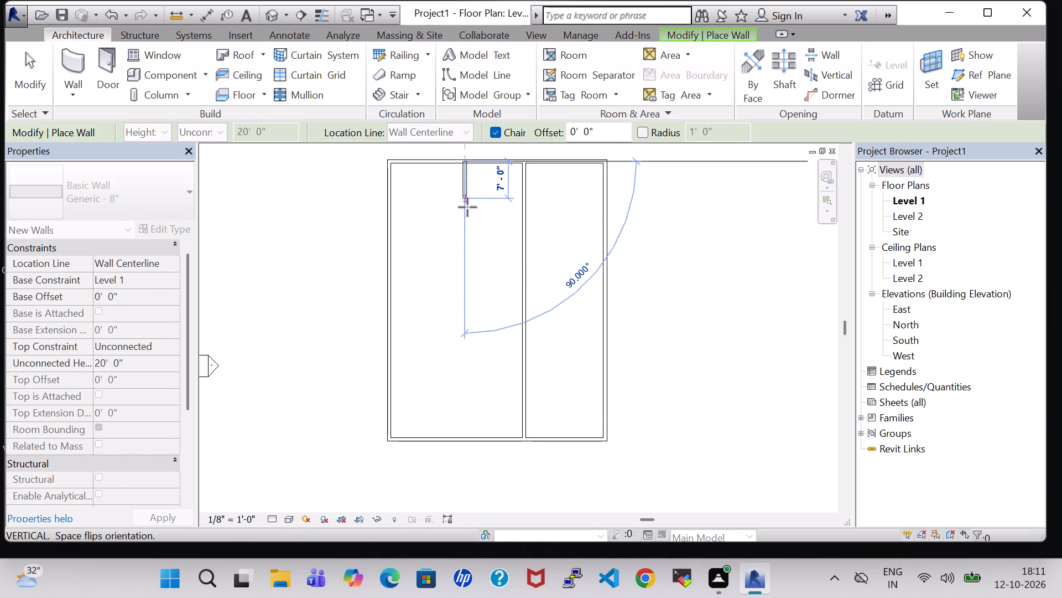
click(466, 235)
click(527, 235)
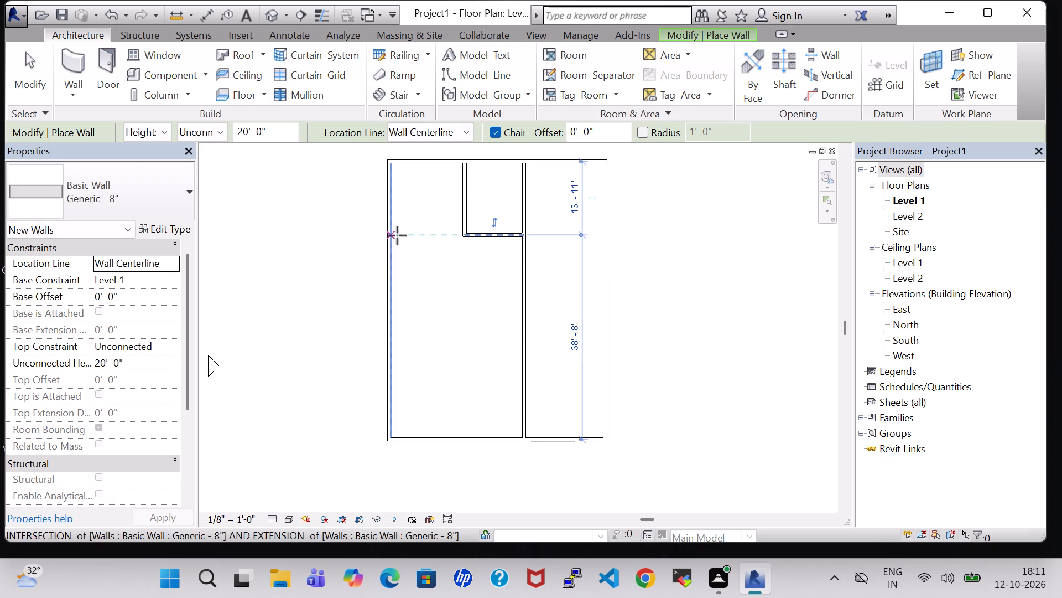
Draw a horizontal wall about 19'-11 1/2" long from the west exterior wall, in line with the small room's south wall.
click(394, 235)
click(492, 234)
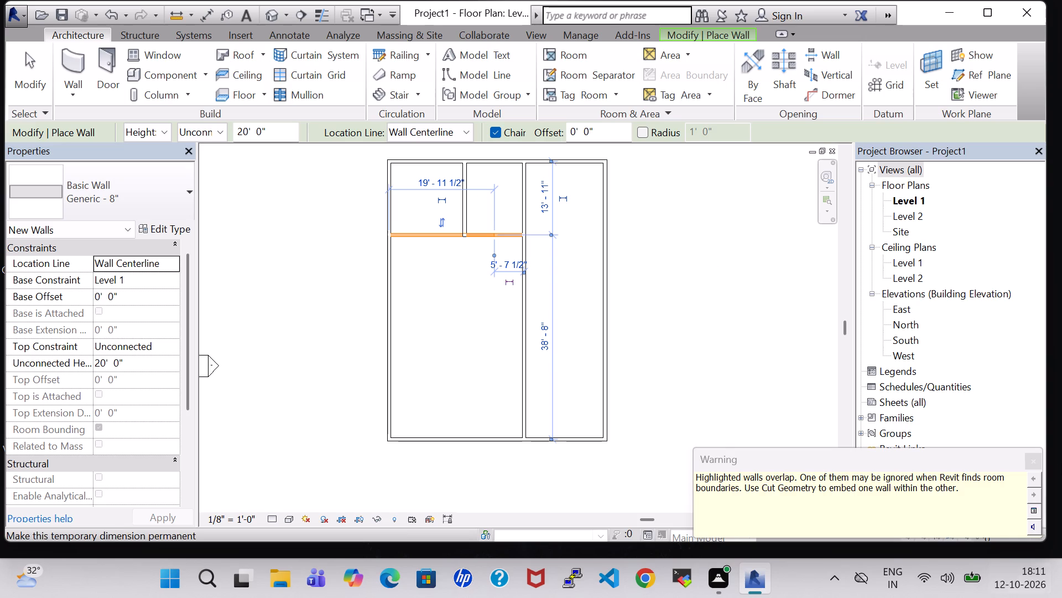
Delete the overlapping horizontal wall that runs from the west exterior wall along the small room's south wall.
click(1034, 457)
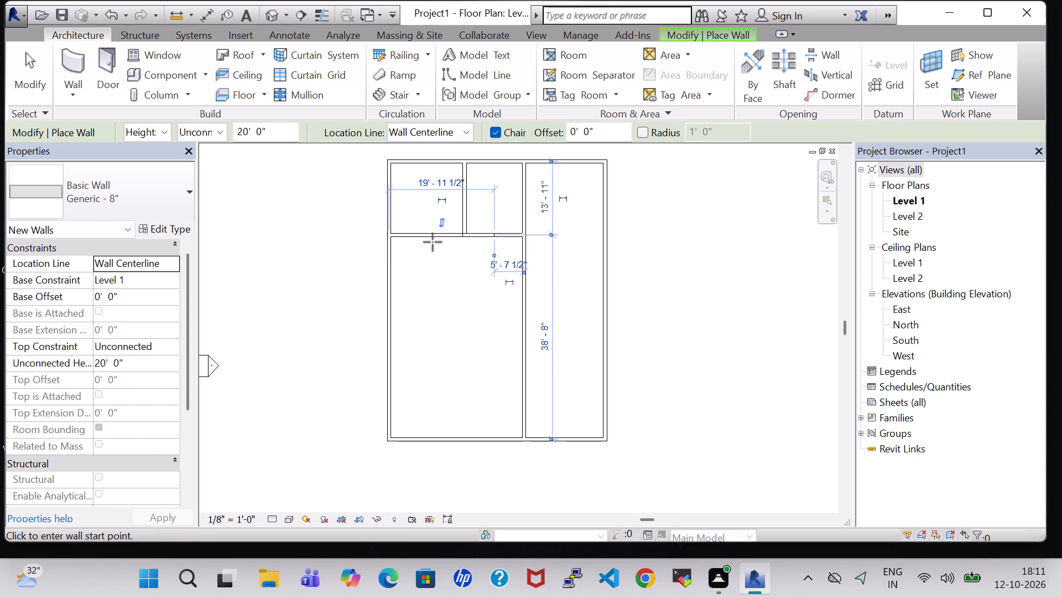
key(Escape)
key(Escape)
click(437, 240)
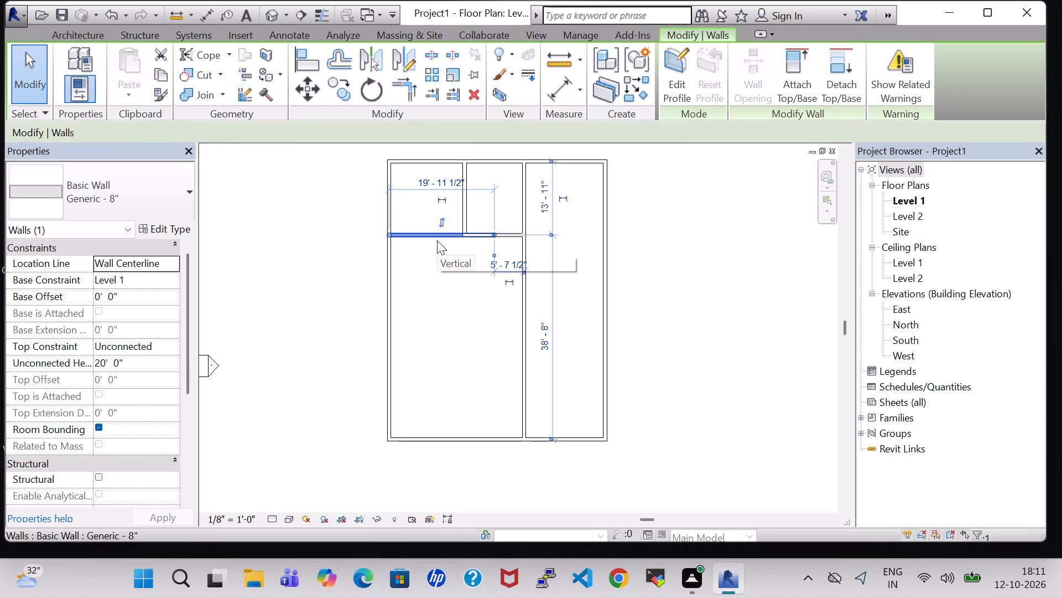
key(Delete)
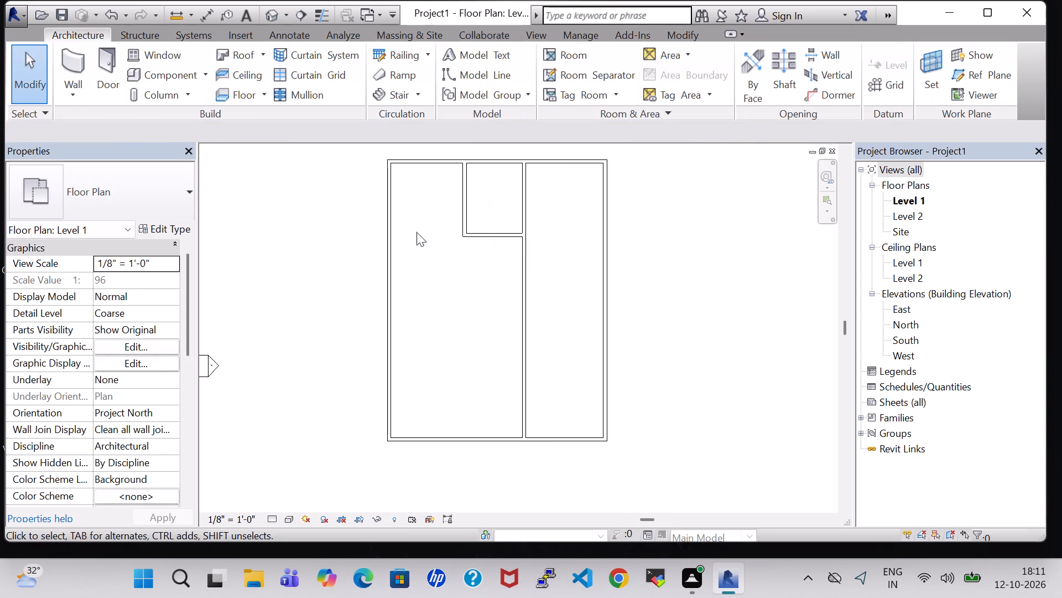
Draw a horizontal wall from the small room's southwest corner to the west exterior wall.
click(87, 55)
scroll(563, 222, up, 4)
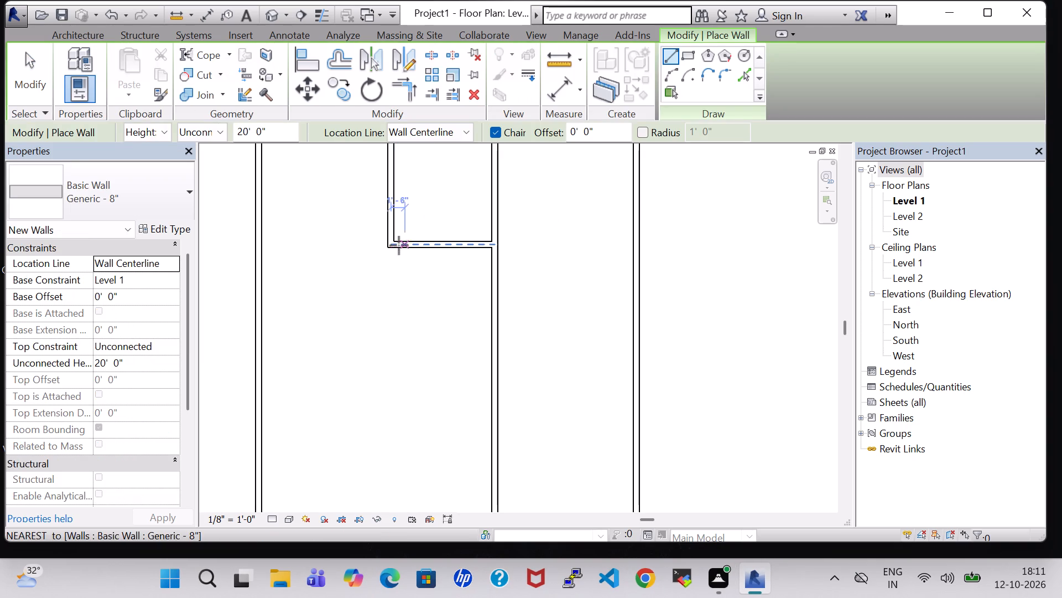
click(394, 245)
click(259, 242)
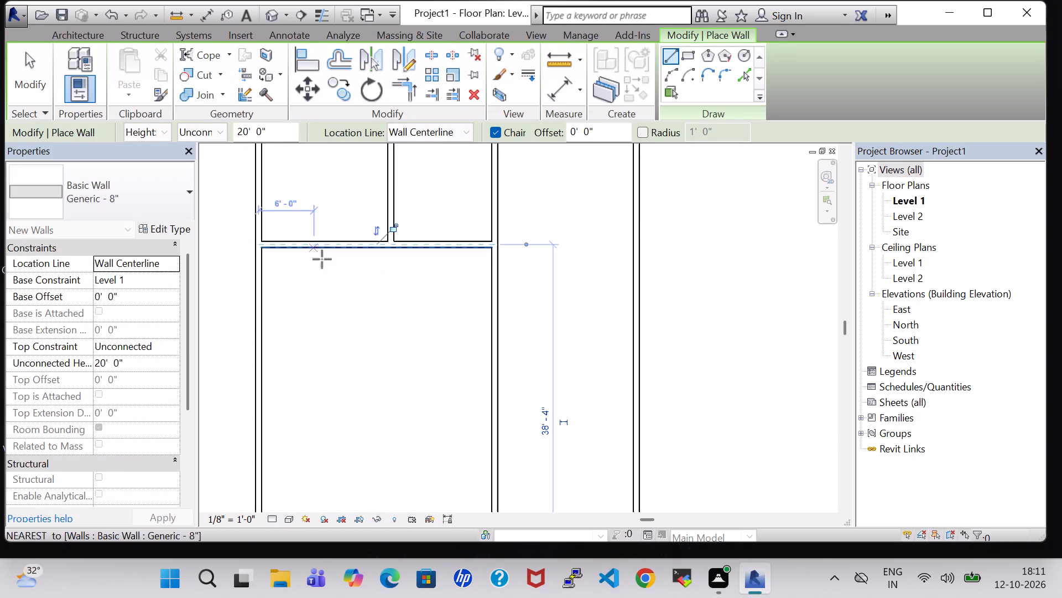
Draw a horizontal wall about 25'-3" long from the vertical partition to the west wall, about 12'-4 1/2" south of the upper rooms' south wall.
scroll(392, 306, down, 2)
middle_click(392, 306)
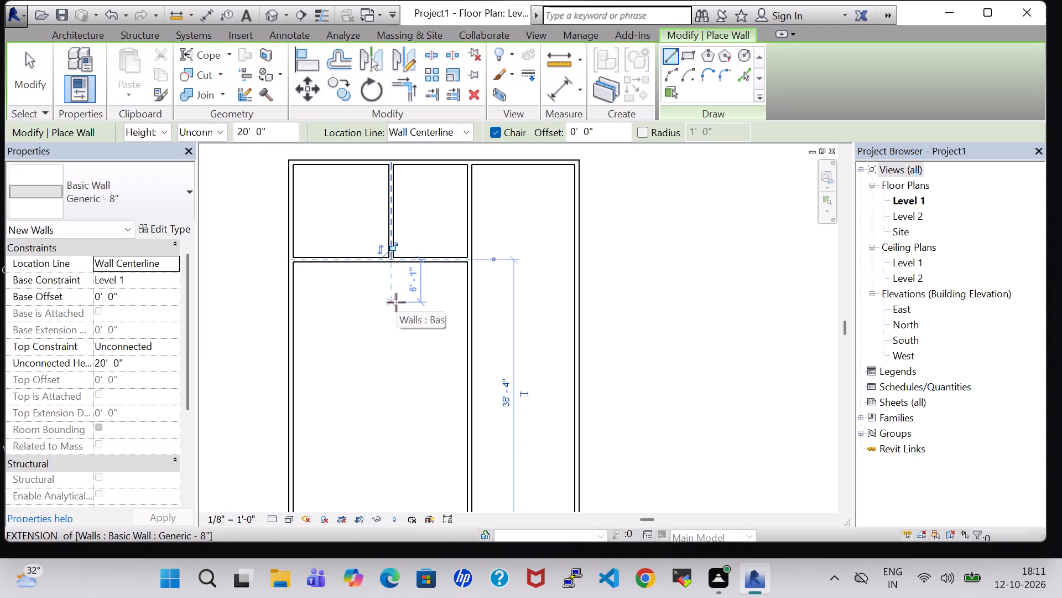
click(473, 349)
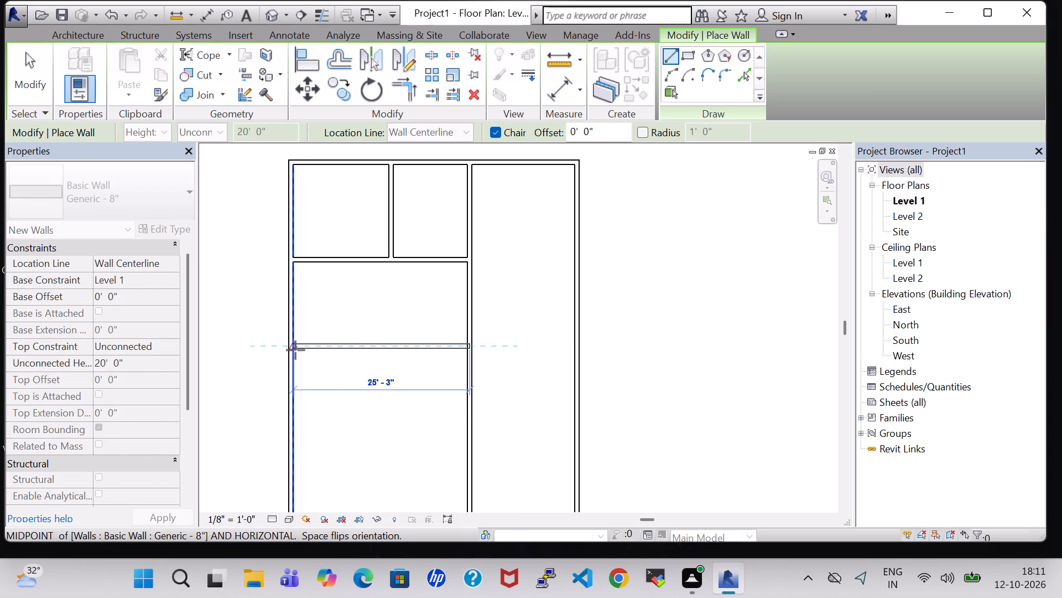
click(295, 350)
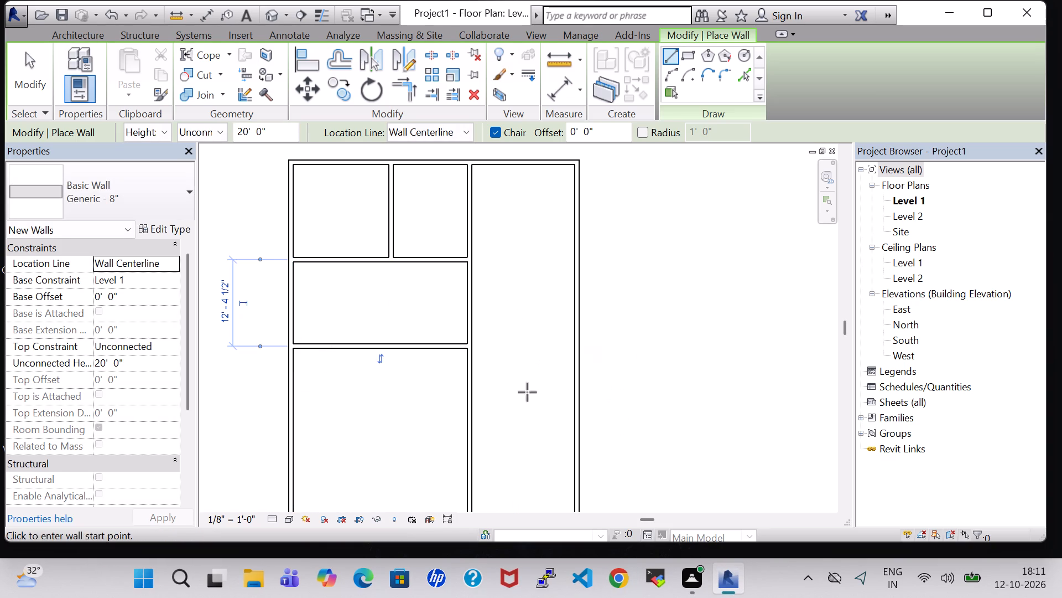
Draw a full-width horizontal wall from the east to the west exterior wall, about 6'-7" north of the south wall.
middle_drag(527, 392, 544, 369)
middle_drag(385, 362, 422, 306)
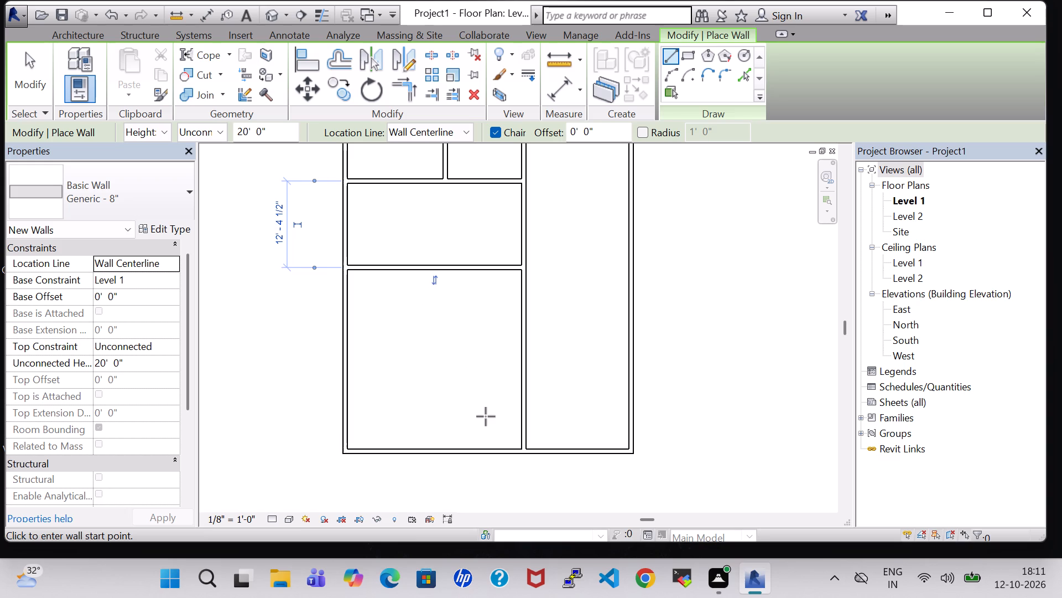
middle_click(678, 340)
scroll(678, 340, down, 1)
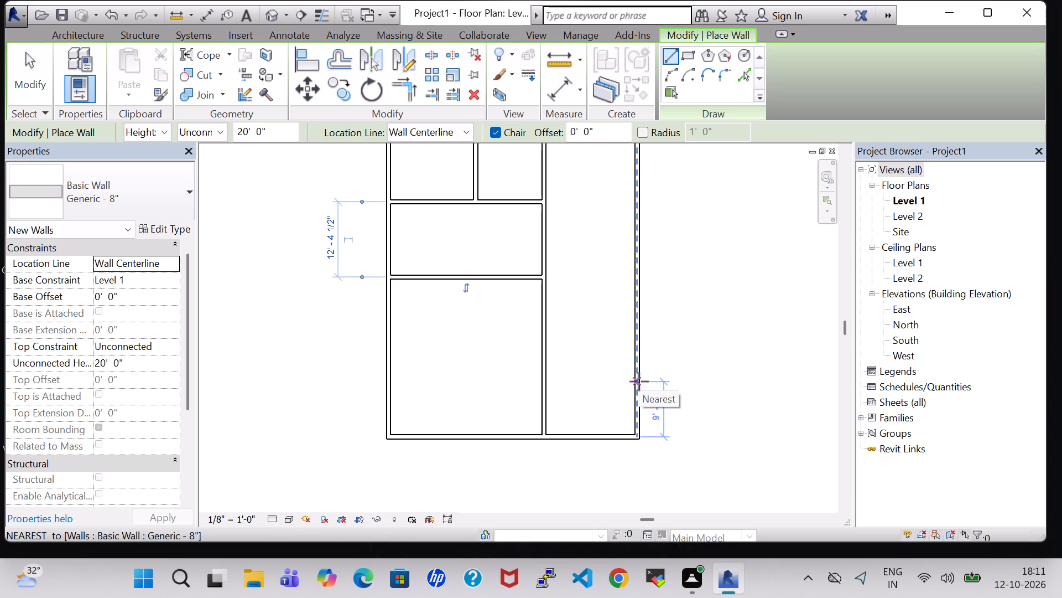
scroll(642, 393, up, 3)
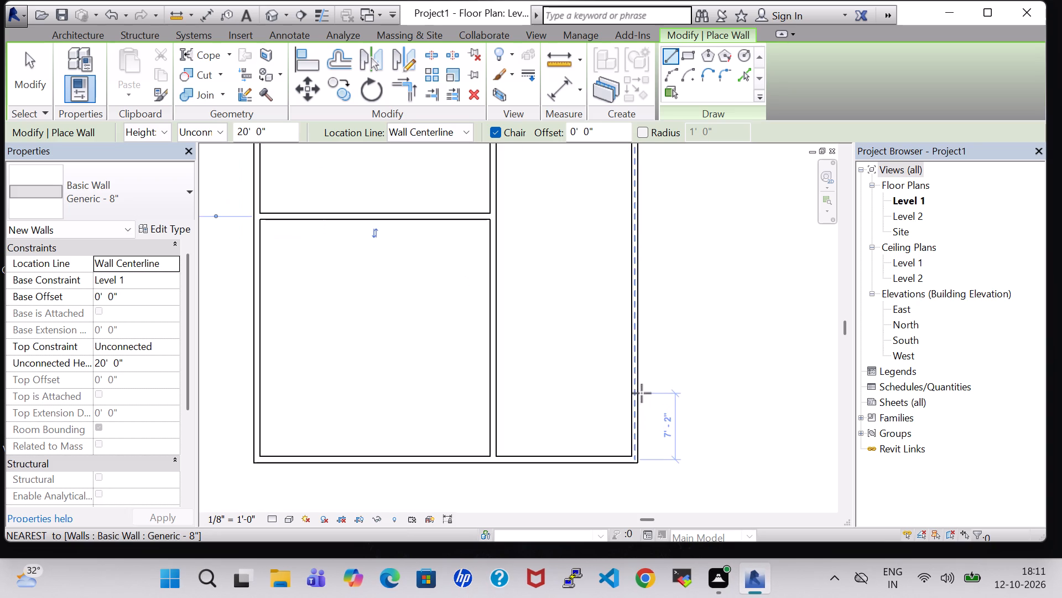
scroll(642, 393, down, 1)
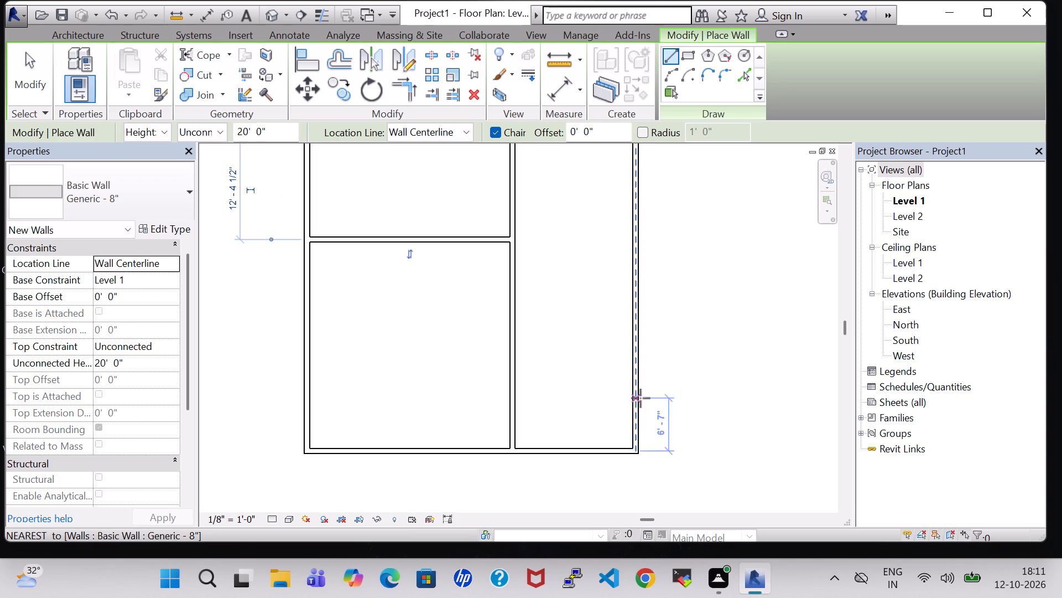
click(641, 398)
click(309, 391)
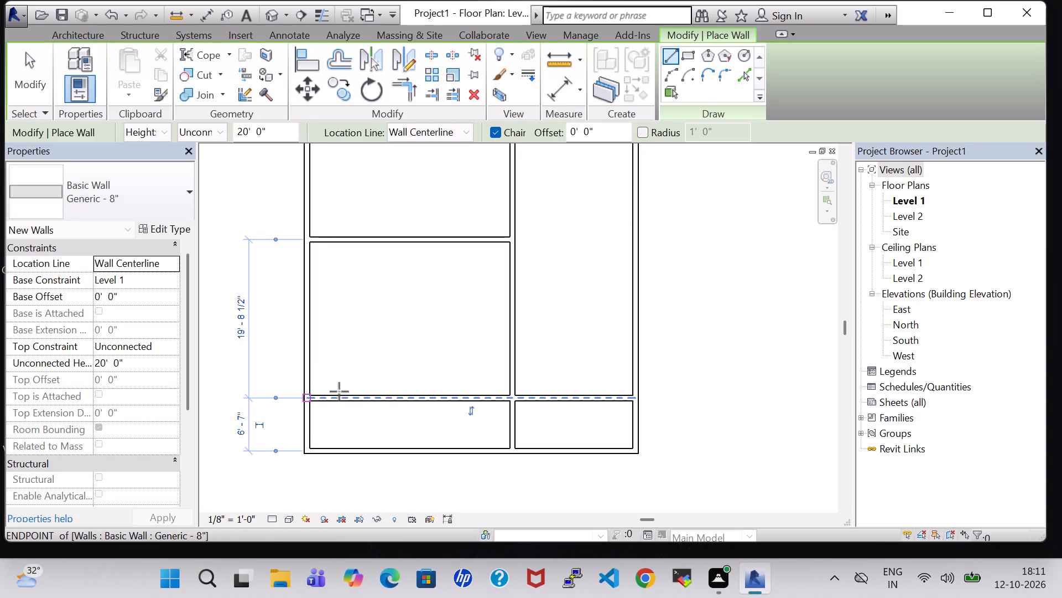
key(Escape)
key(Escape)
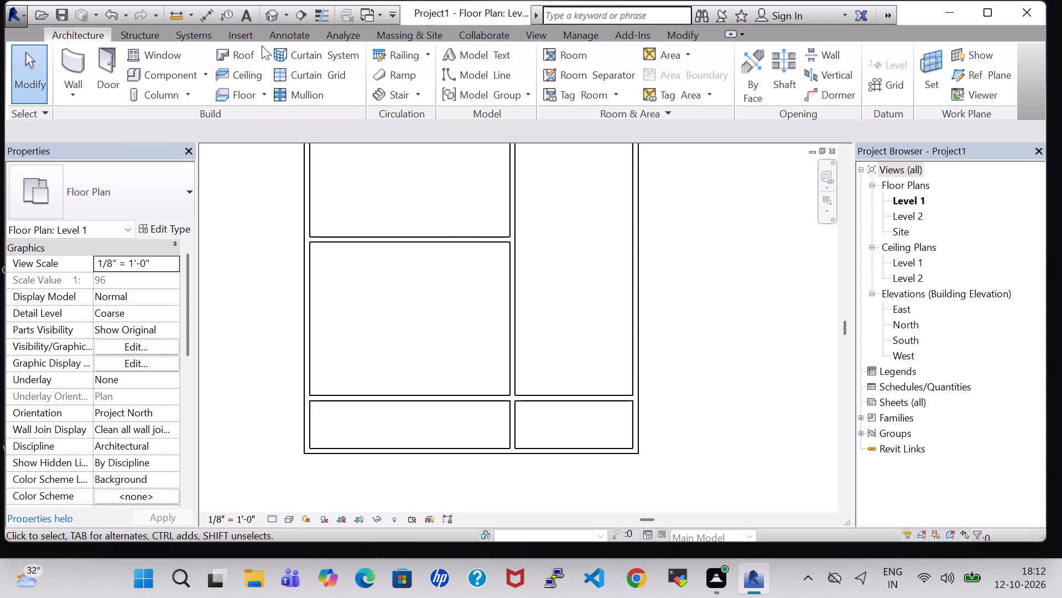
Split the west exterior wall just below the southernmost horizontal partition and delete its segment down to the south wall.
click(684, 37)
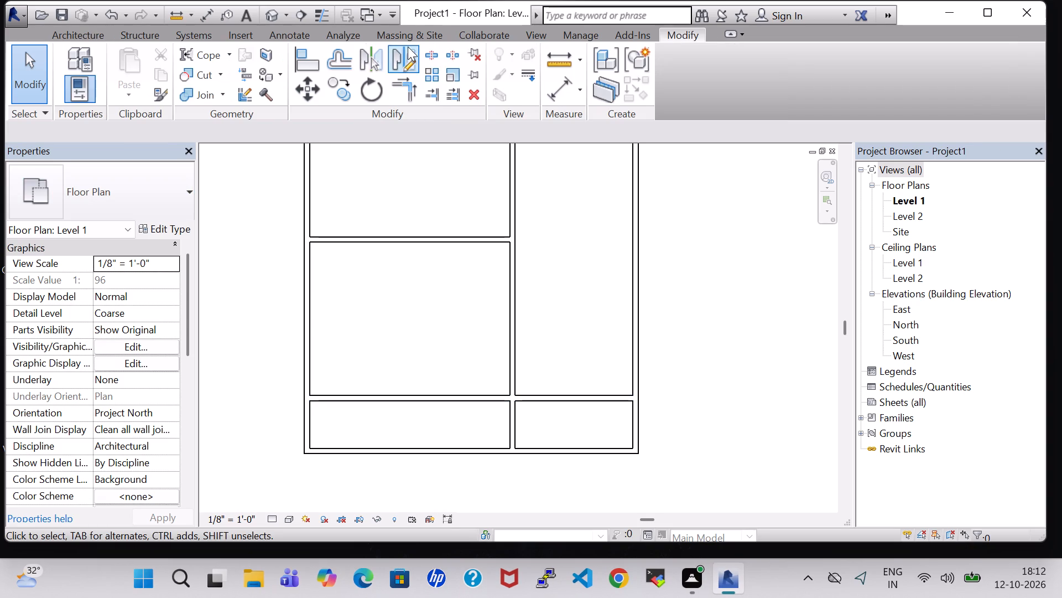
click(440, 53)
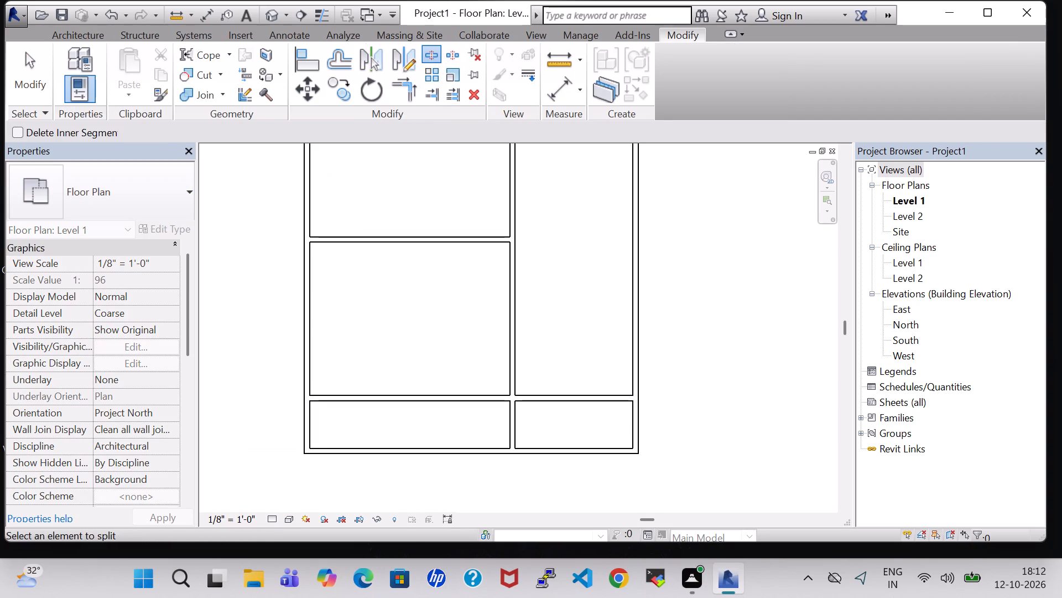
scroll(284, 293, up, 3)
middle_drag(366, 416, 367, 234)
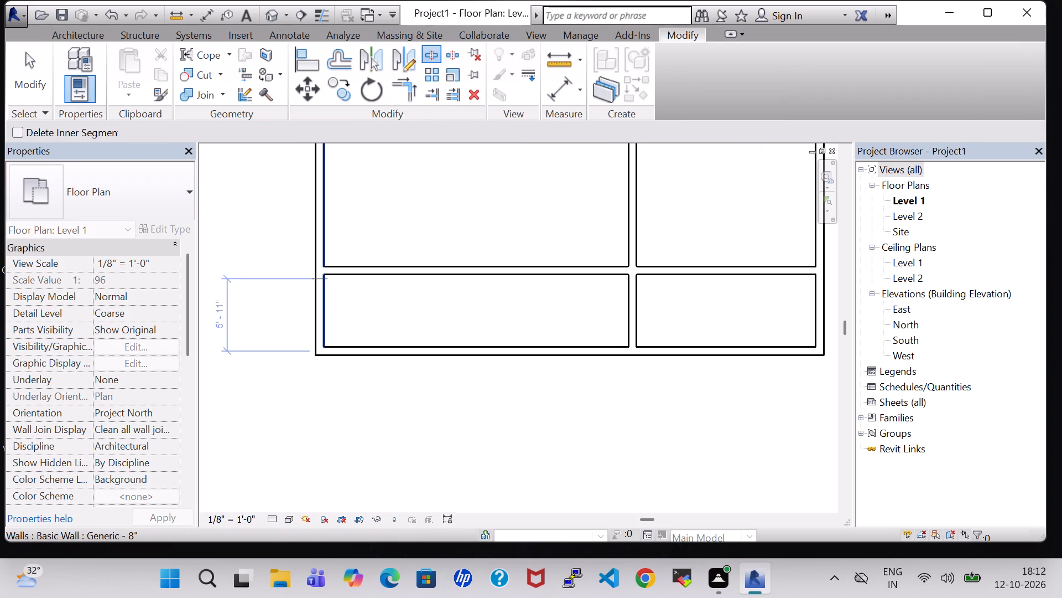
click(320, 279)
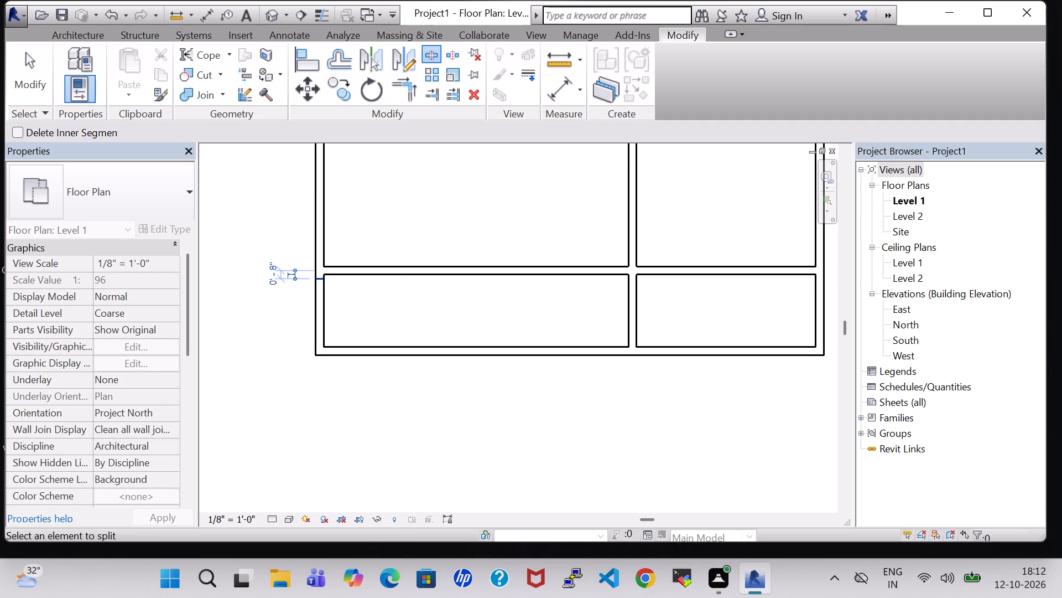
click(320, 348)
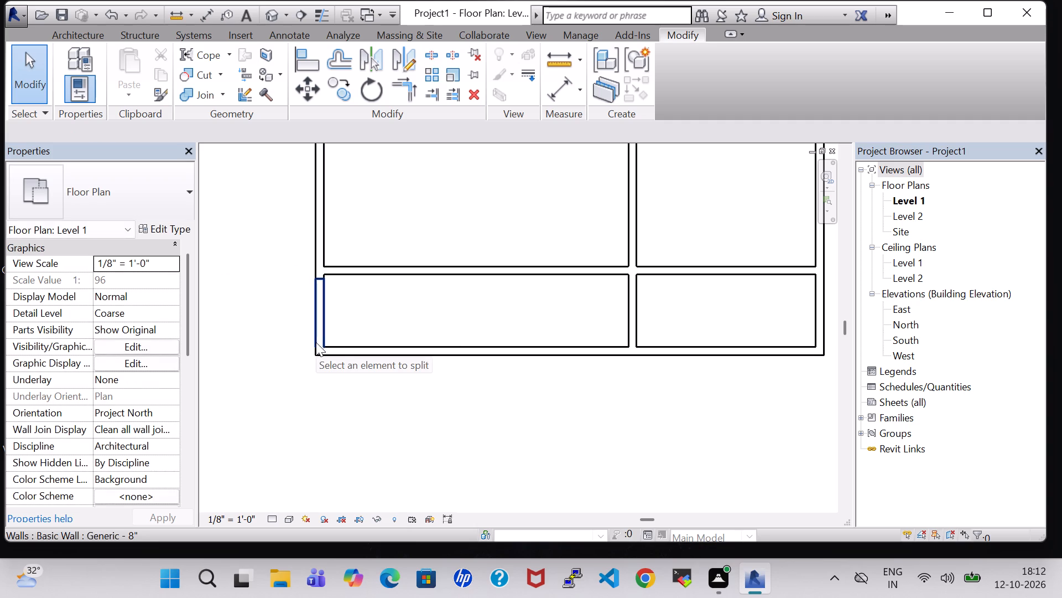
key(Delete)
key(Delete)
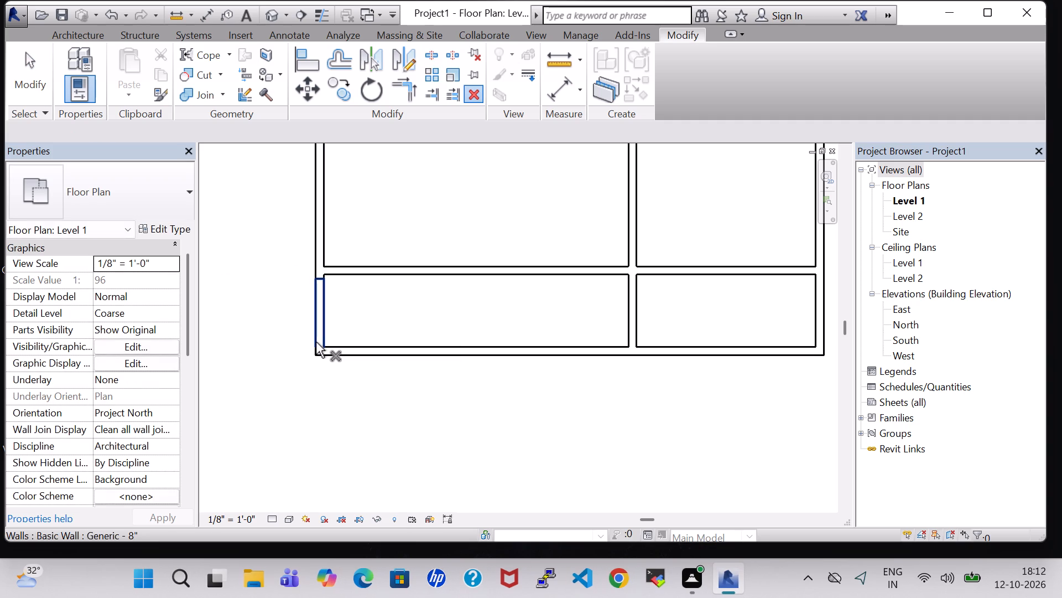
click(324, 326)
key(Delete)
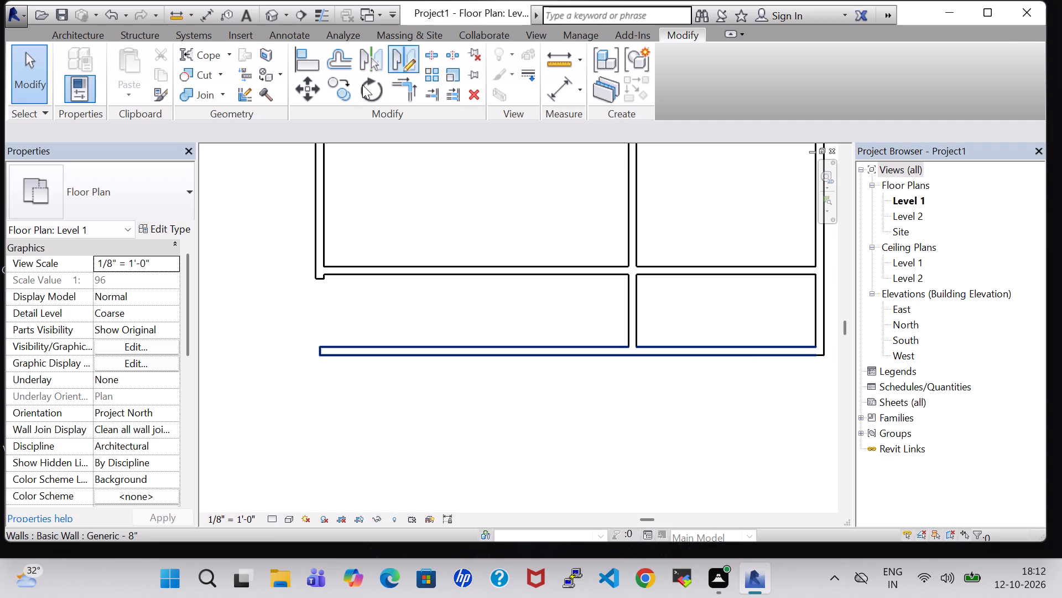
Split the south exterior wall at the vertical partition and delete the segment about 25'-3" long west of it.
click(71, 41)
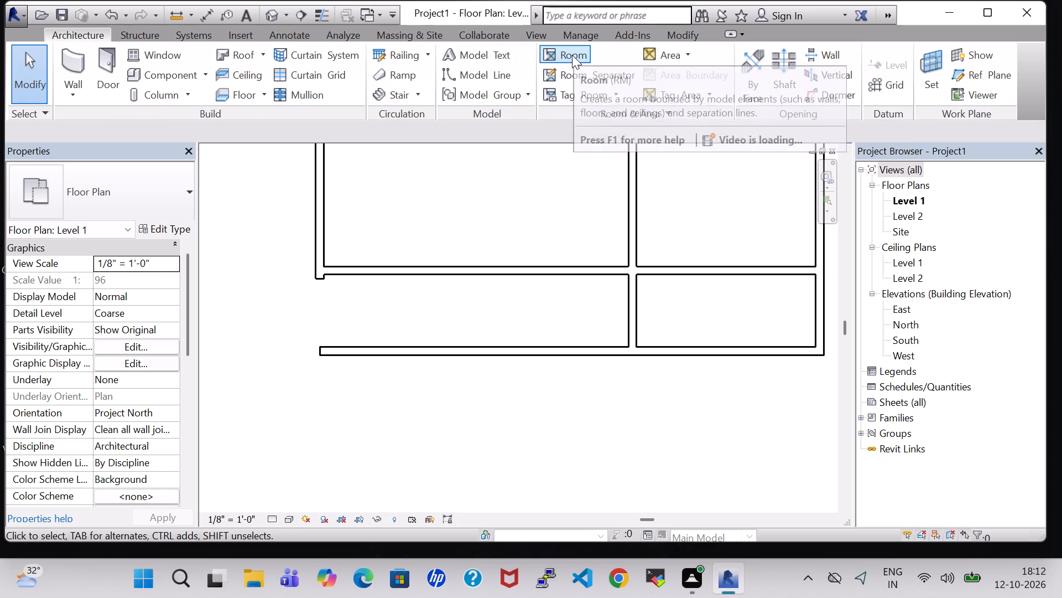
click(676, 39)
click(439, 56)
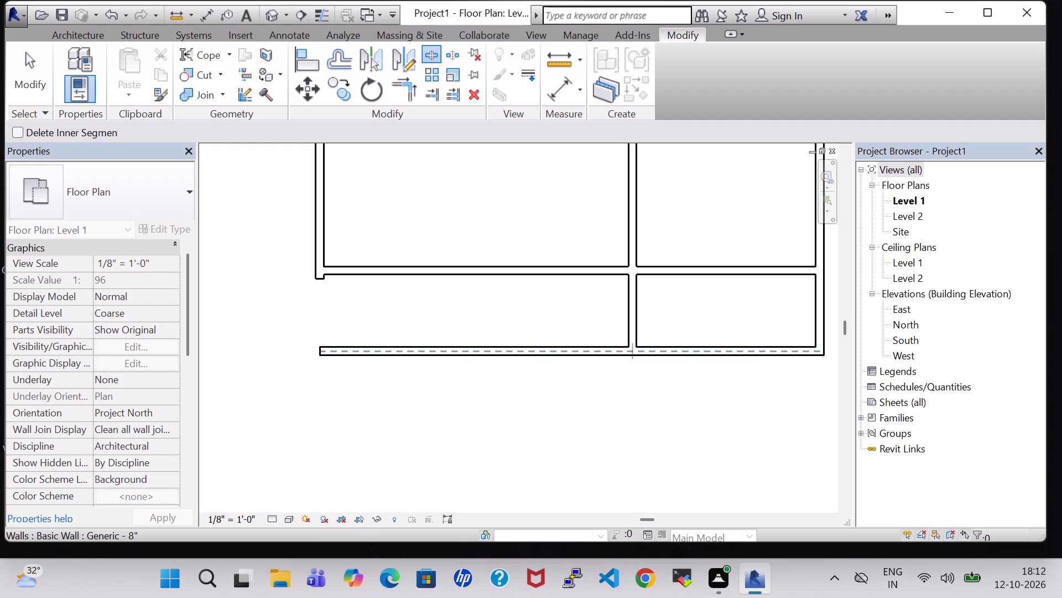
scroll(615, 348, up, 1)
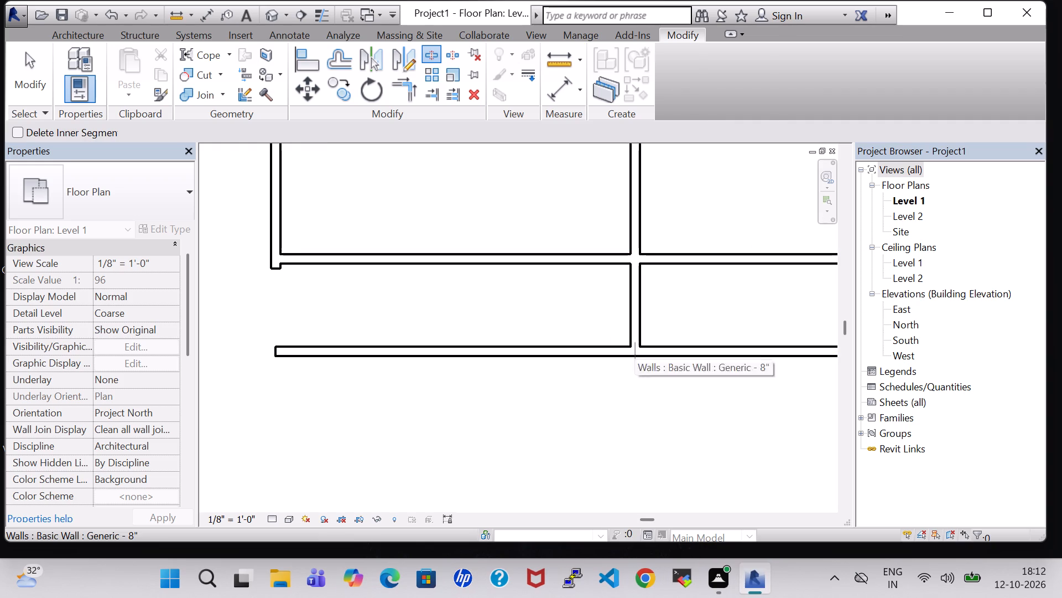
scroll(626, 360, up, 5)
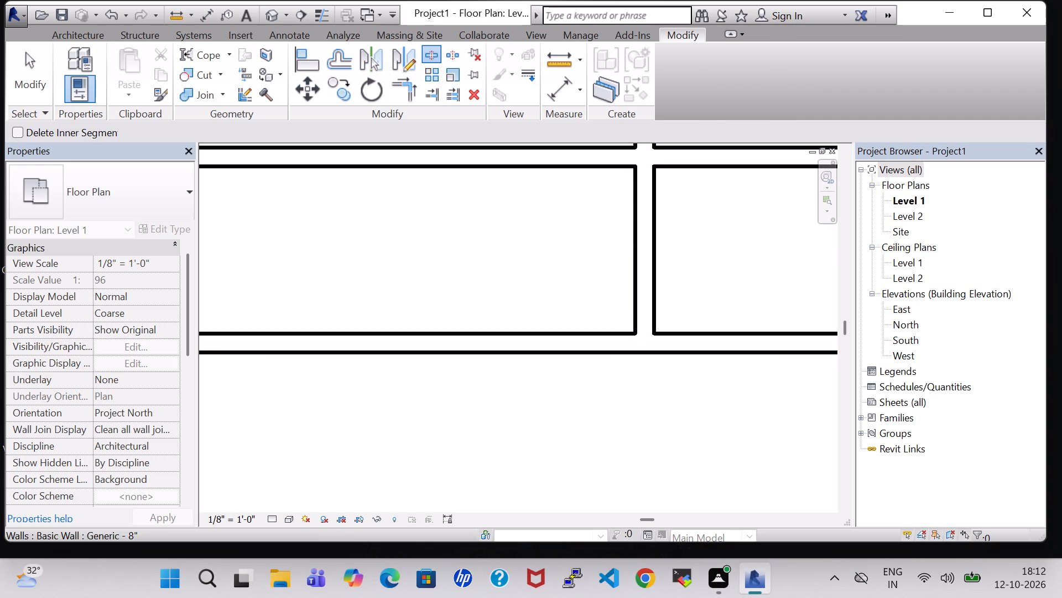
click(636, 343)
scroll(627, 383, down, 6)
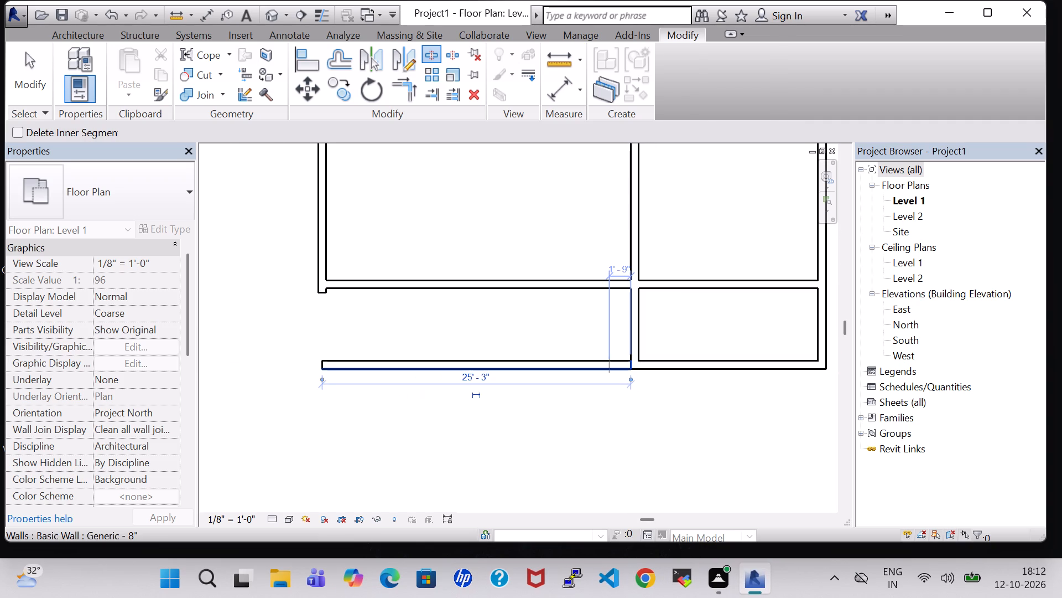
key(Escape)
key(Escape)
click(545, 368)
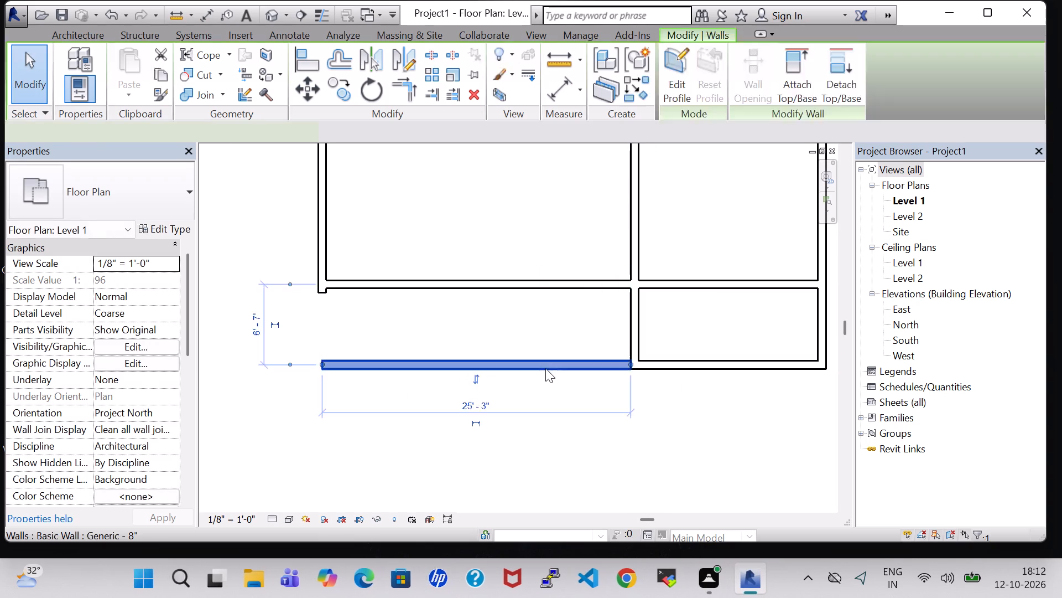
key(Delete)
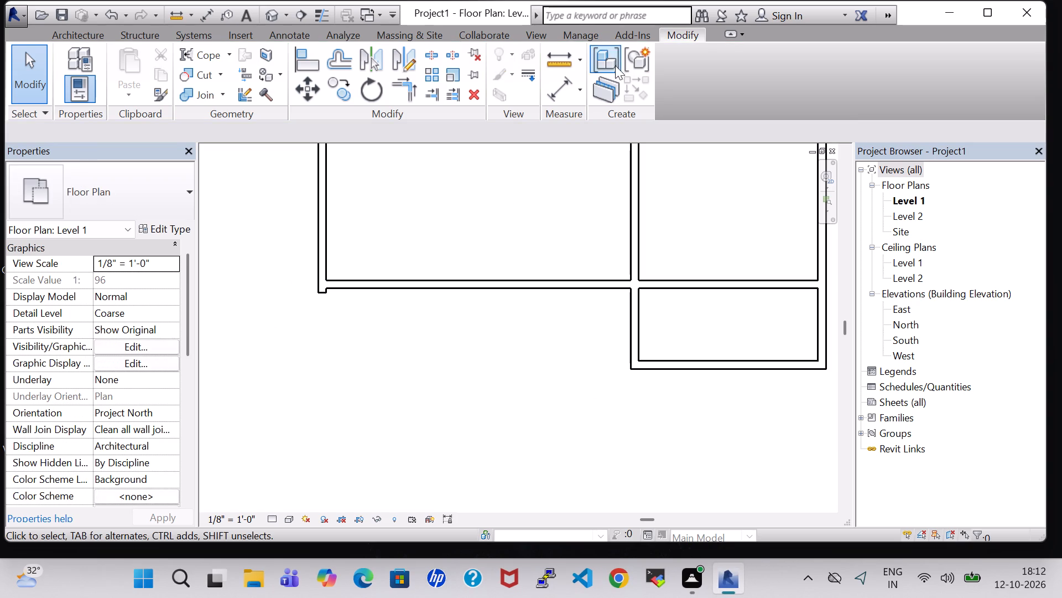
Split the vertical partition just below the full-width horizontal wall, about 6'-1" above the south wall.
click(433, 53)
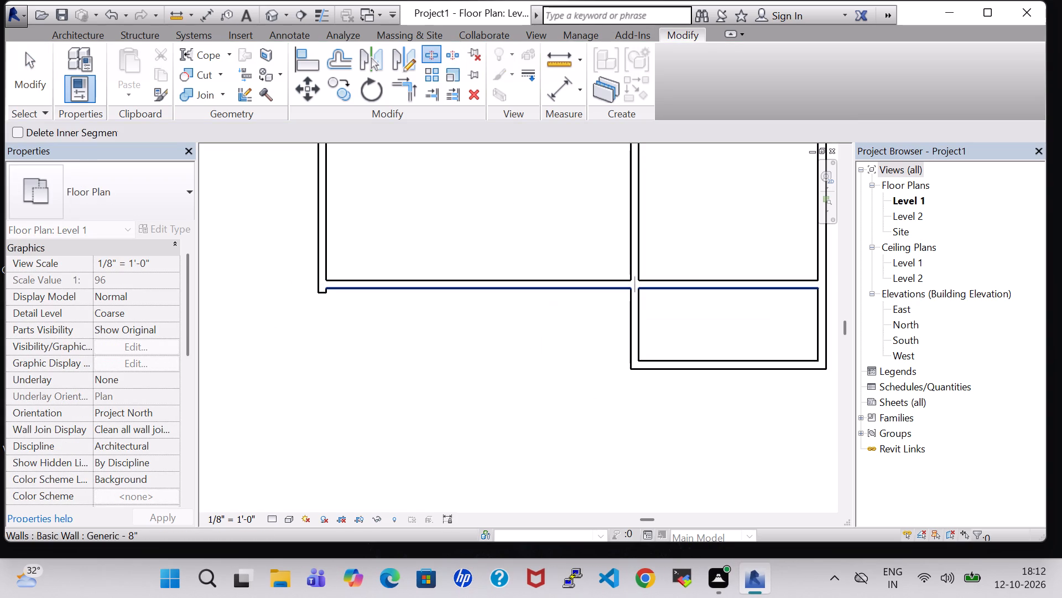
scroll(634, 291, up, 4)
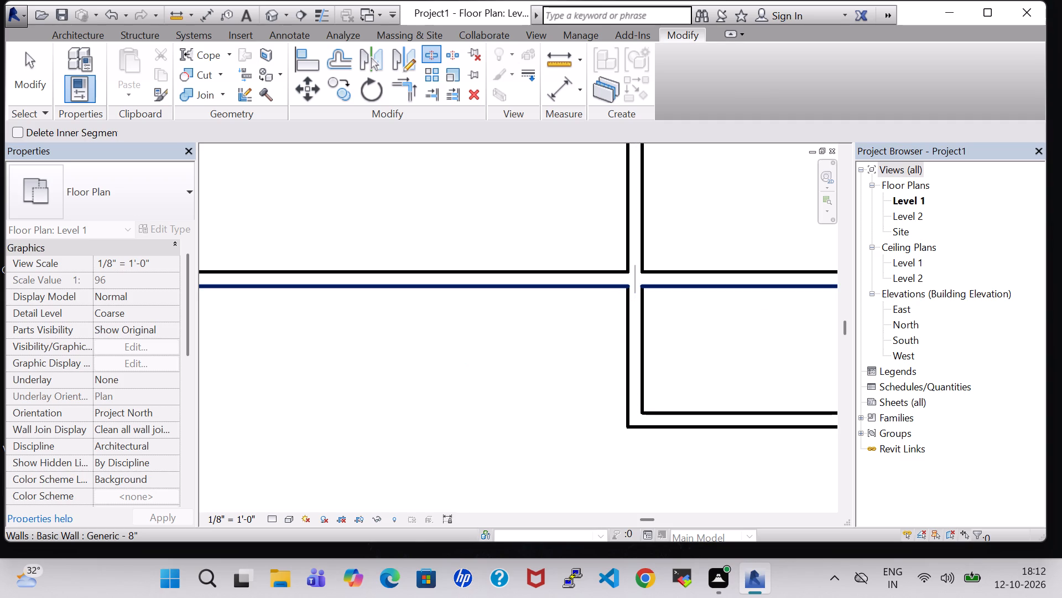
click(634, 290)
Split the remaining south wall near its east end and delete the segment between the partition and the east wall.
scroll(652, 450, down, 3)
middle_drag(660, 445, 554, 436)
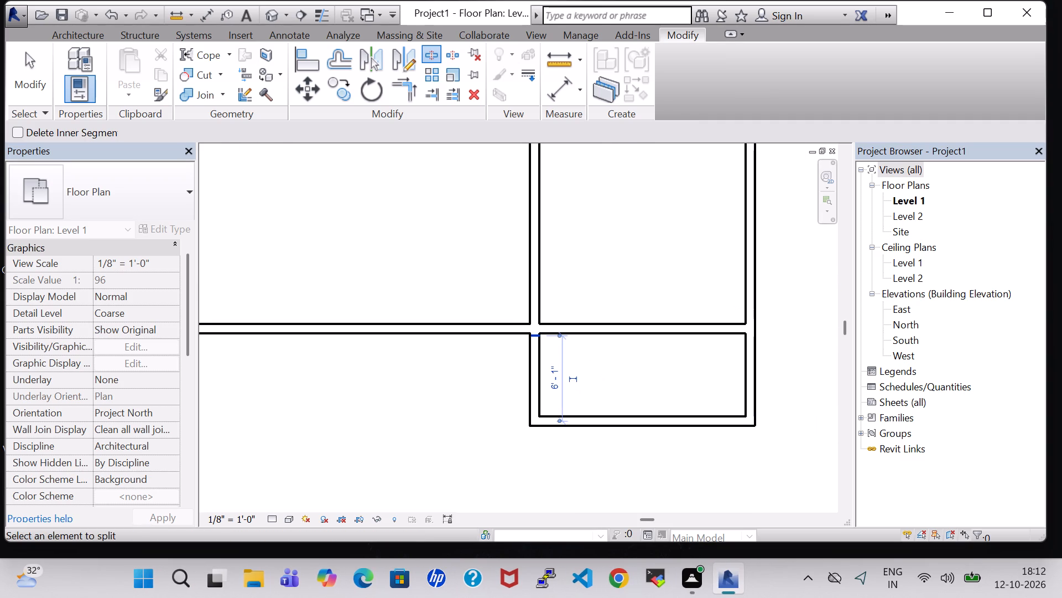
scroll(745, 420, up, 4)
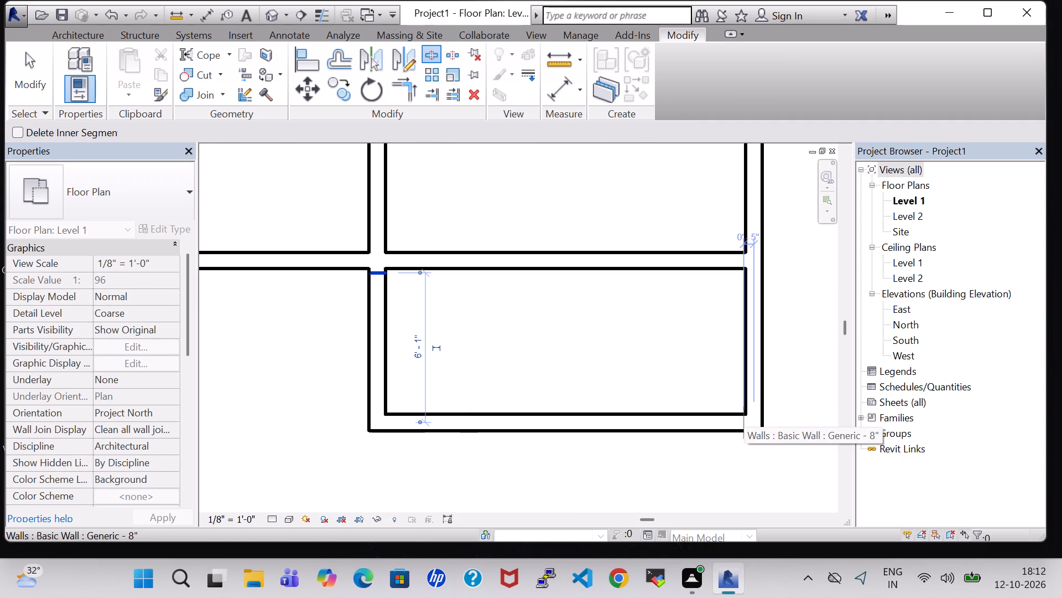
click(744, 417)
key(Escape)
key(Escape)
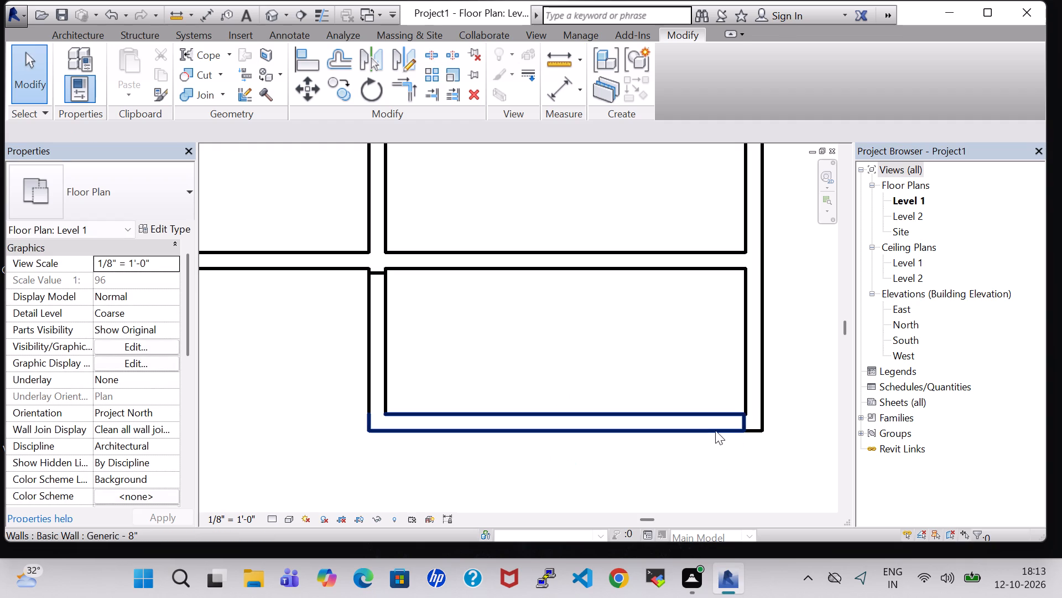
click(715, 429)
key(Delete)
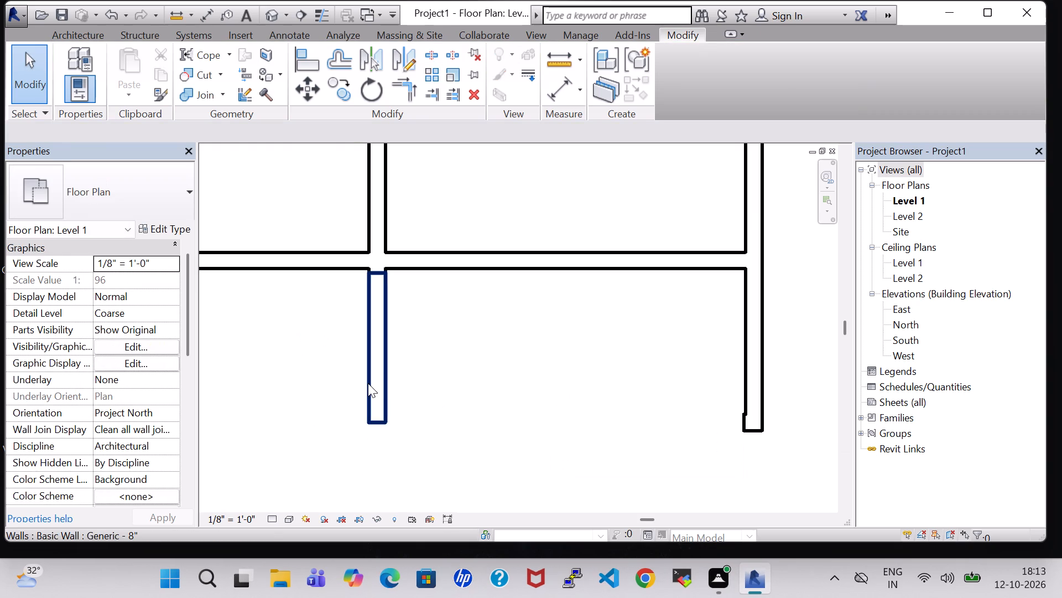
Delete the partition segment that extends south of the full-width horizontal wall.
click(379, 383)
key(Delete)
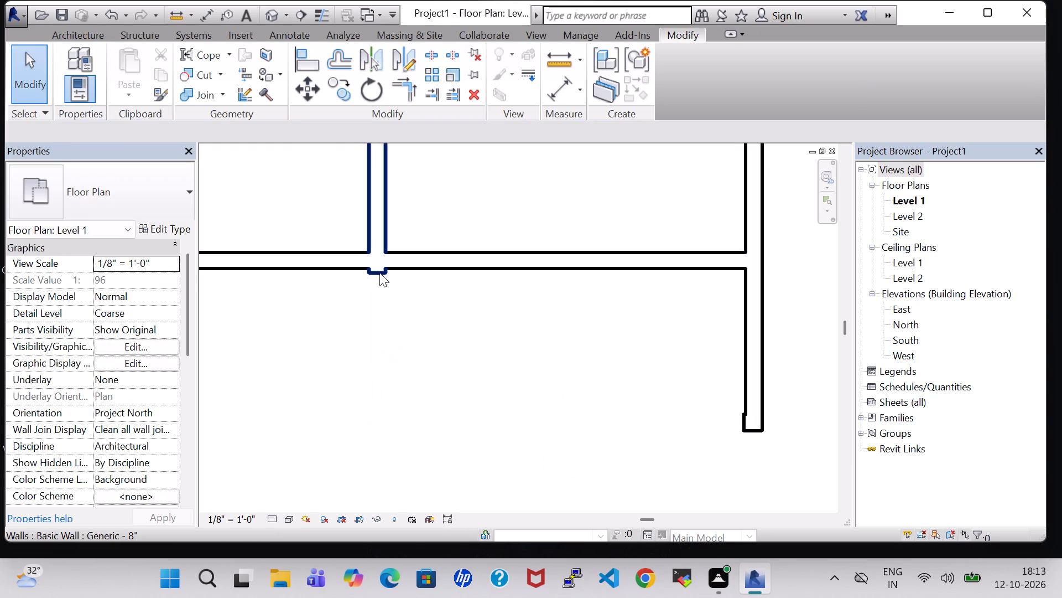
Nudge the vertical partition's protruding south end north so it is flush with the full-width horizontal wall.
click(379, 272)
key(Up)
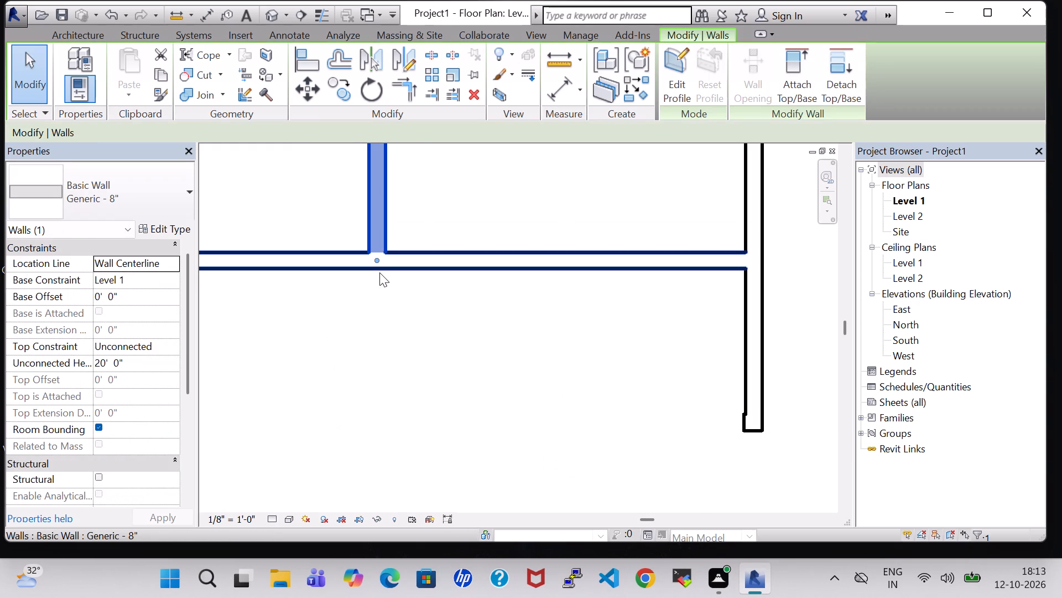
click(476, 360)
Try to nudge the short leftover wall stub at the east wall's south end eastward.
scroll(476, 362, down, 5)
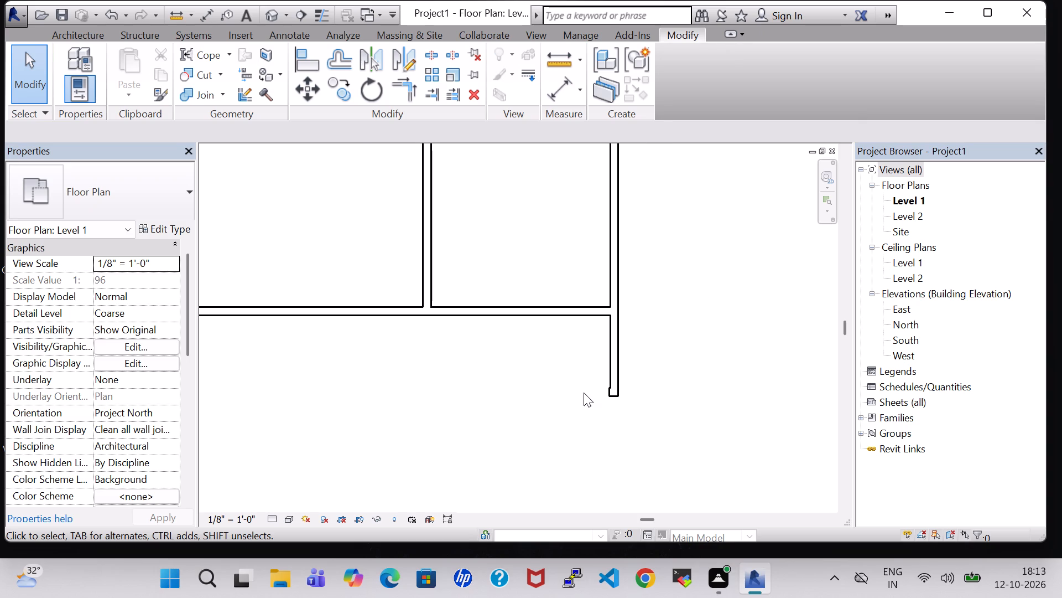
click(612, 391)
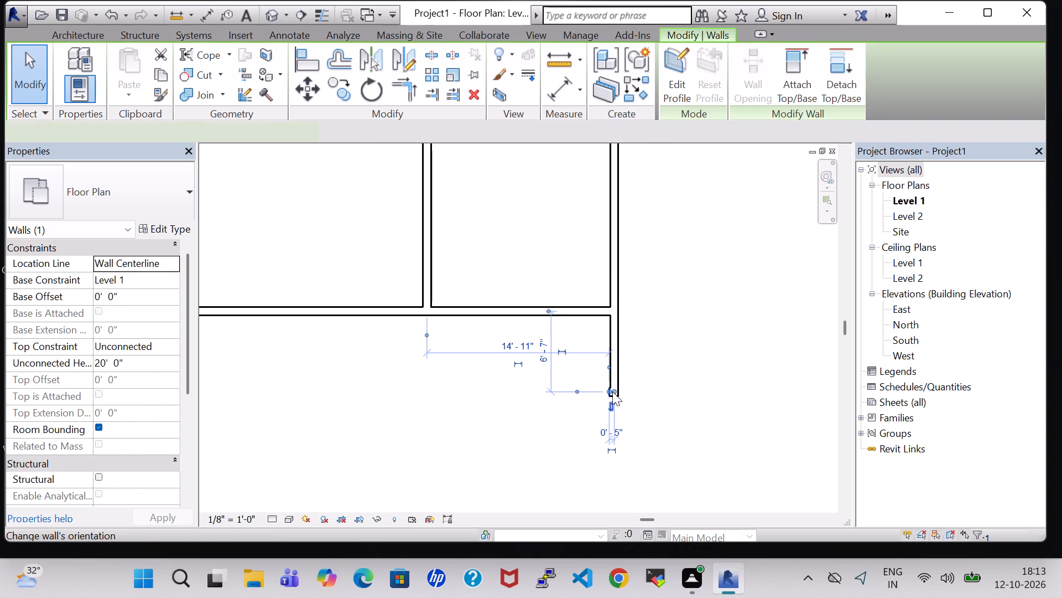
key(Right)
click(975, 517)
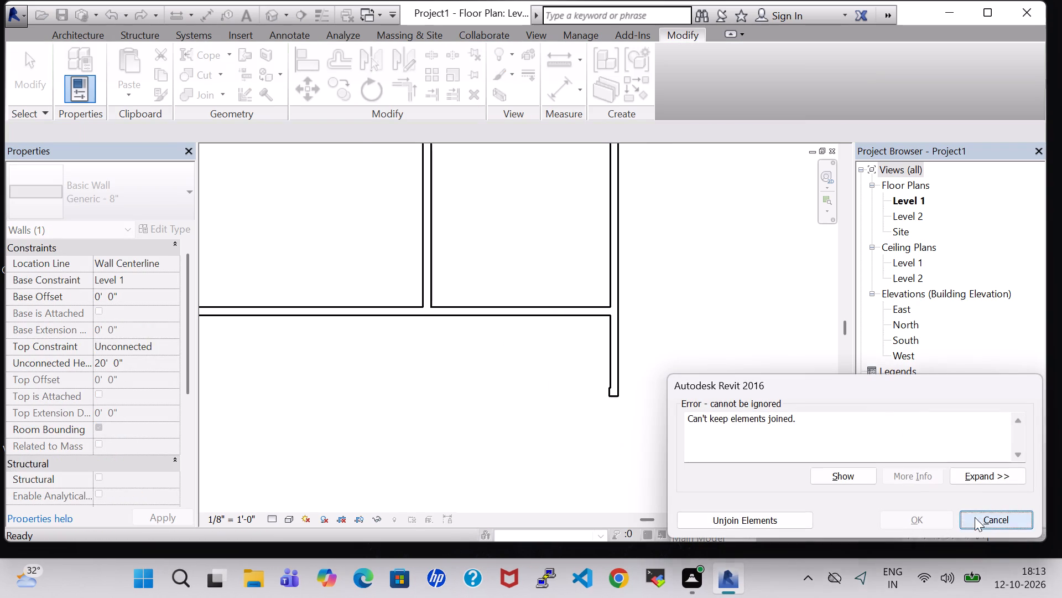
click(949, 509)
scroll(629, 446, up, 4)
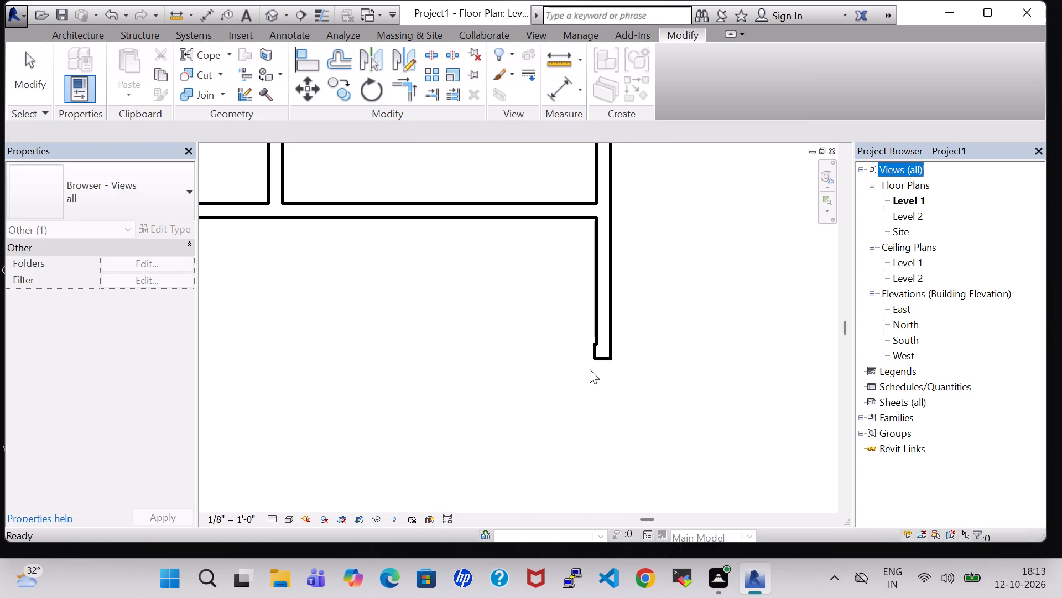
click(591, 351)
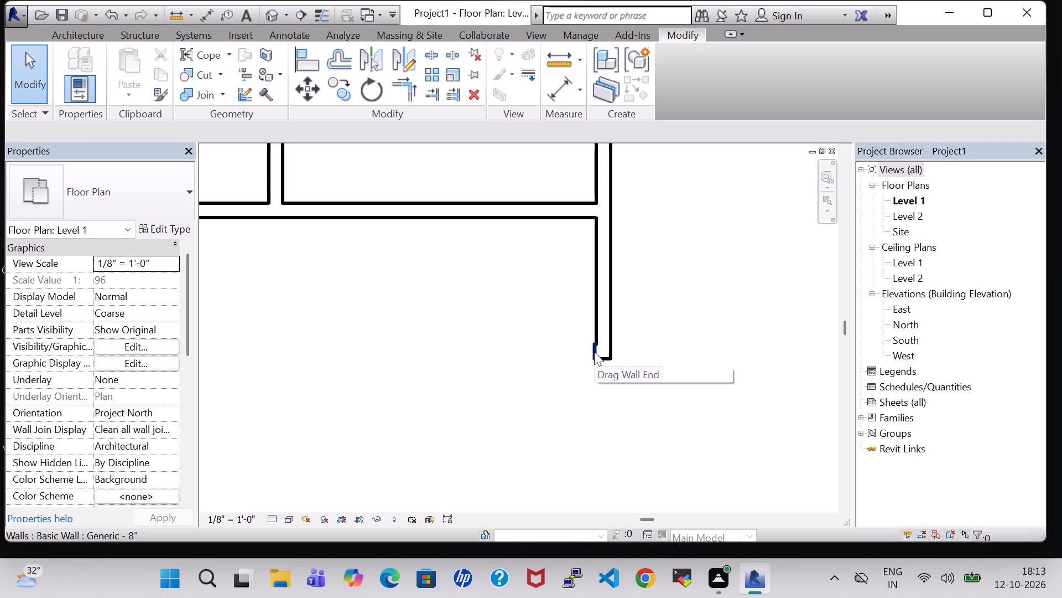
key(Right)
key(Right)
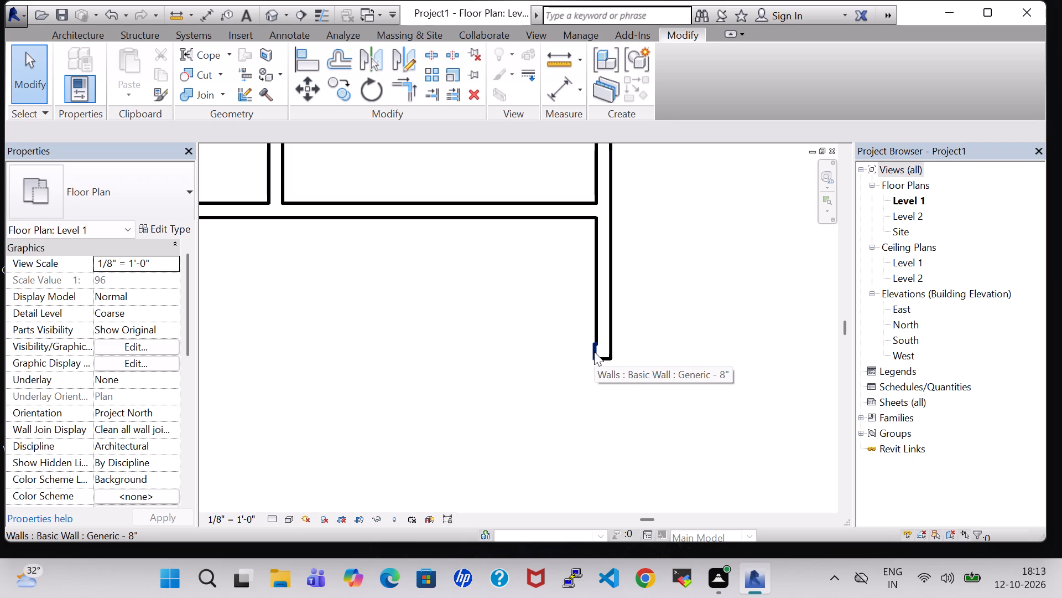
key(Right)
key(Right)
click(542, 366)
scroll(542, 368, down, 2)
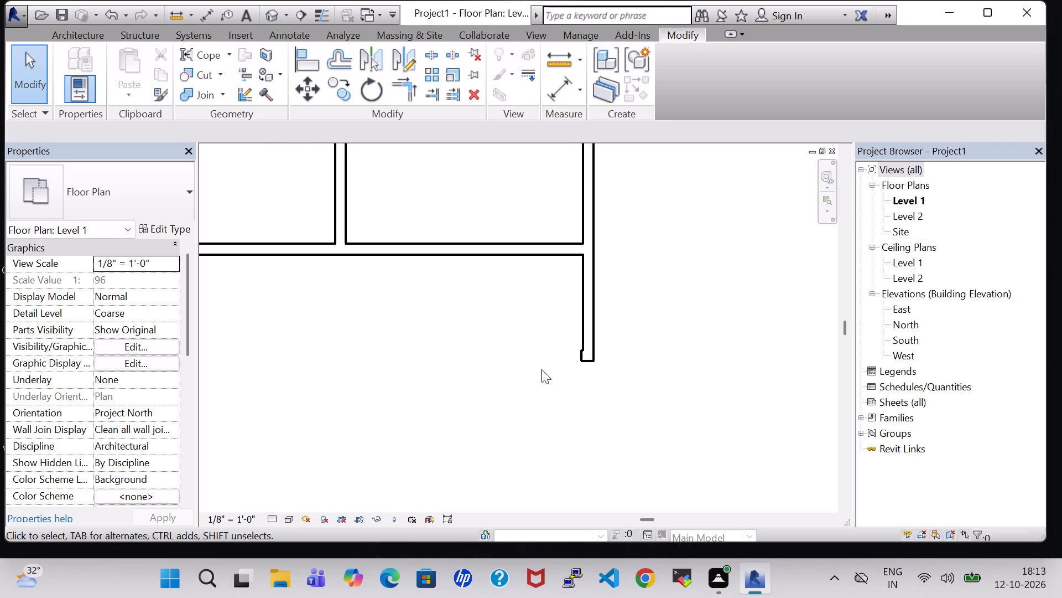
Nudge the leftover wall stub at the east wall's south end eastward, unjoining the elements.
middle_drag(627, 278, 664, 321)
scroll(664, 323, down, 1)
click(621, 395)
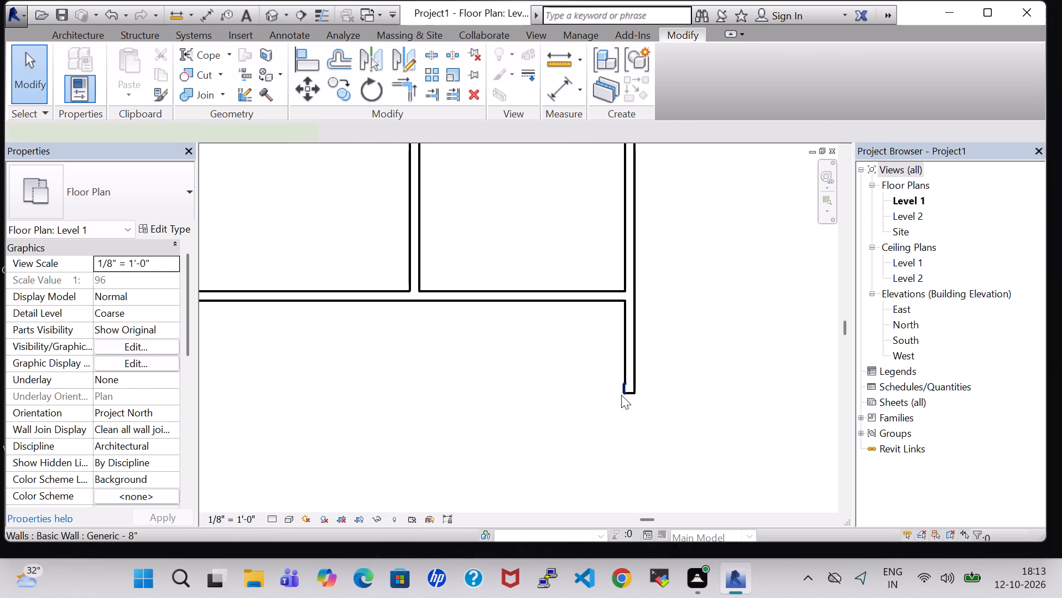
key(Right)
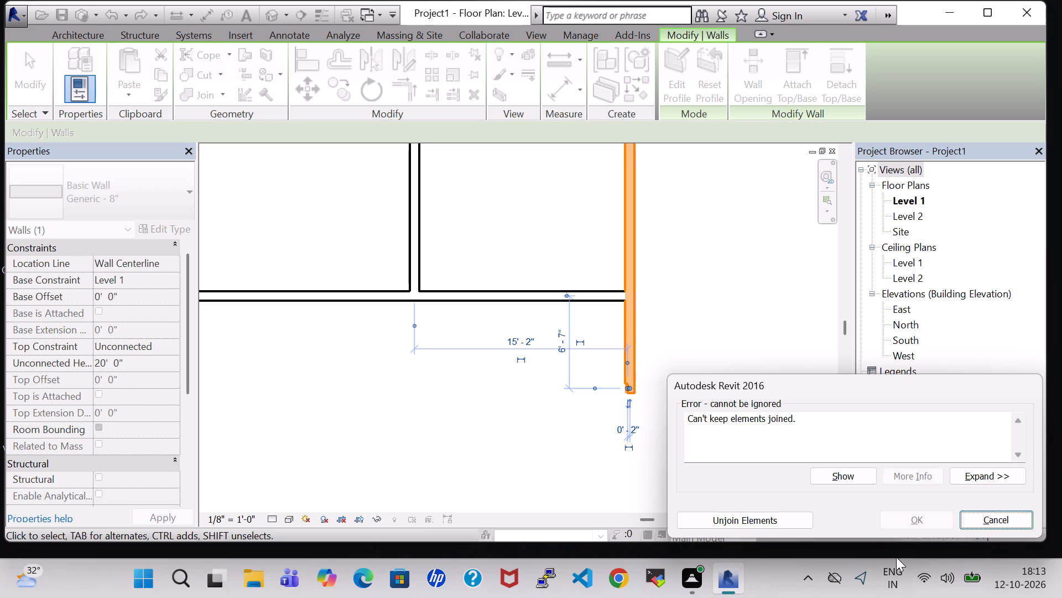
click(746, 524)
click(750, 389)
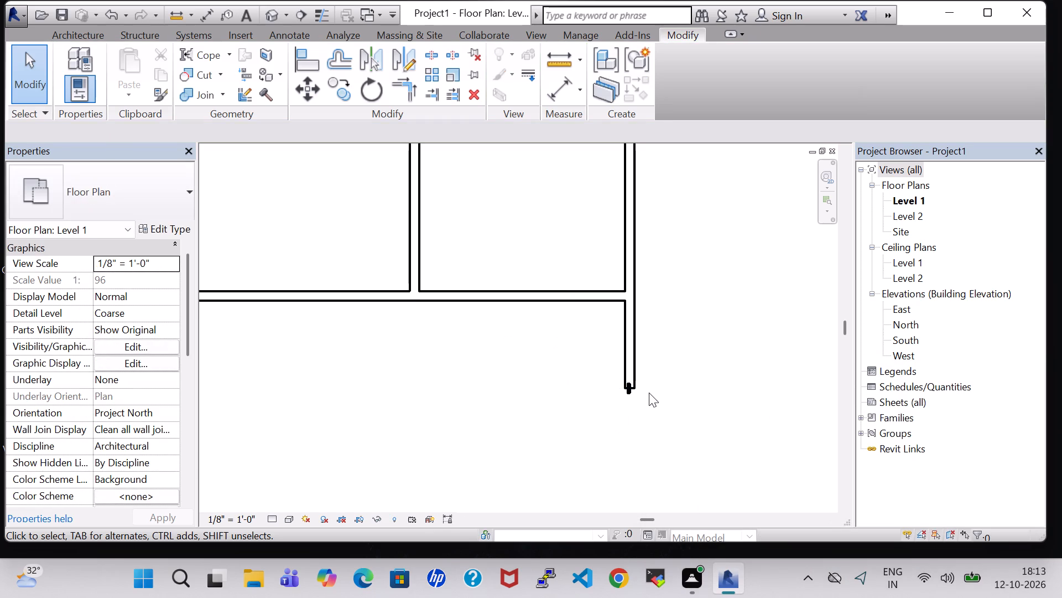
Delete the leftover wall stub at the south end of the east wall.
click(623, 393)
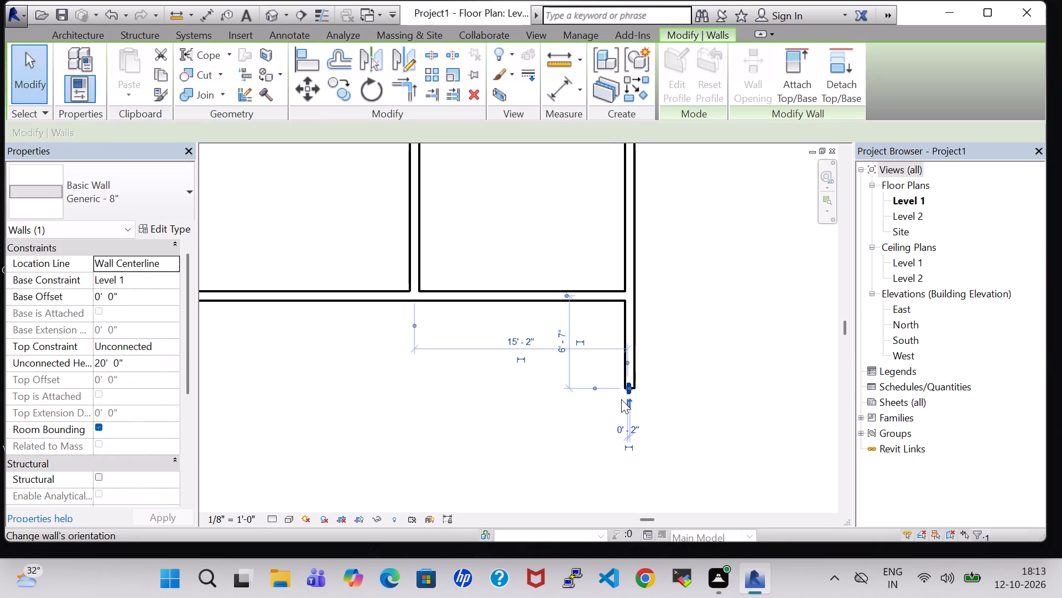
key(Delete)
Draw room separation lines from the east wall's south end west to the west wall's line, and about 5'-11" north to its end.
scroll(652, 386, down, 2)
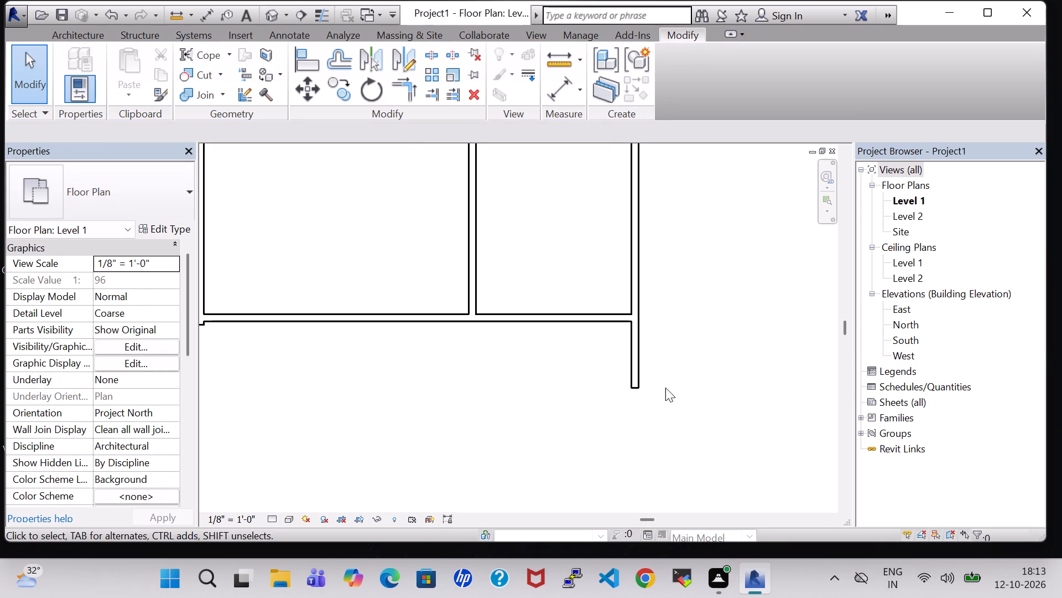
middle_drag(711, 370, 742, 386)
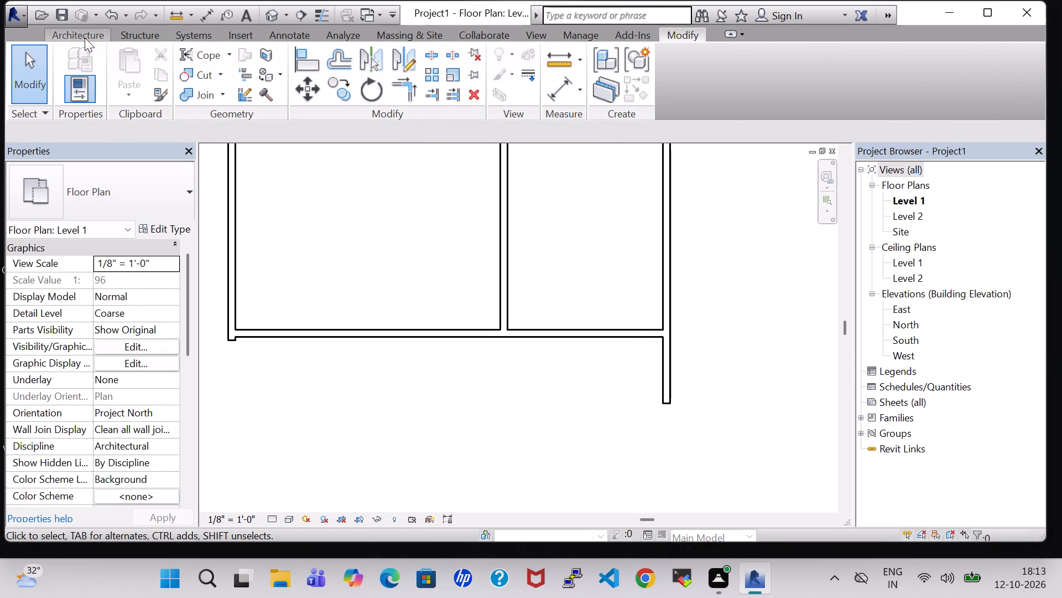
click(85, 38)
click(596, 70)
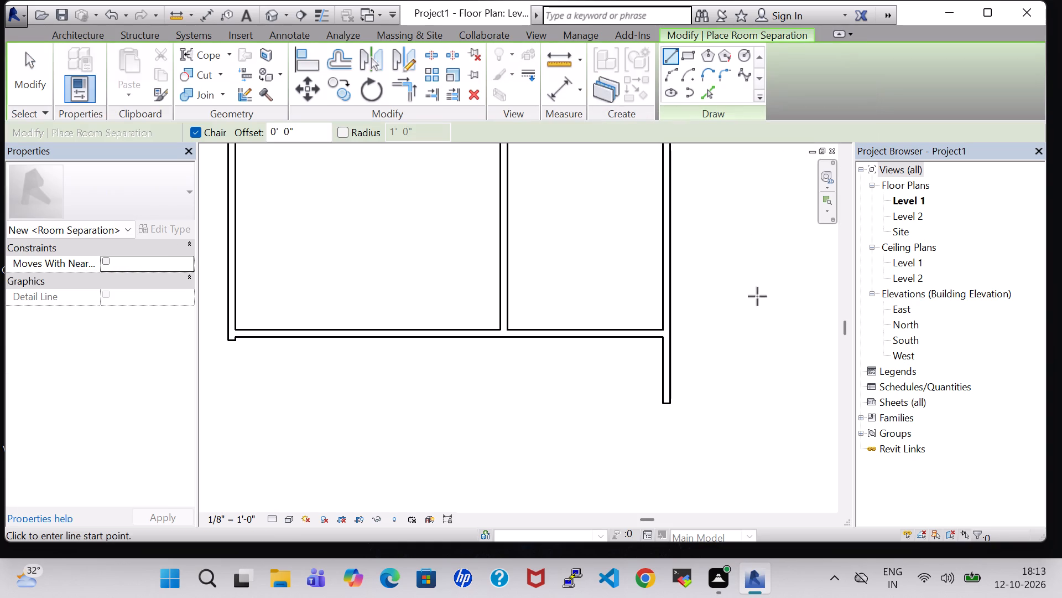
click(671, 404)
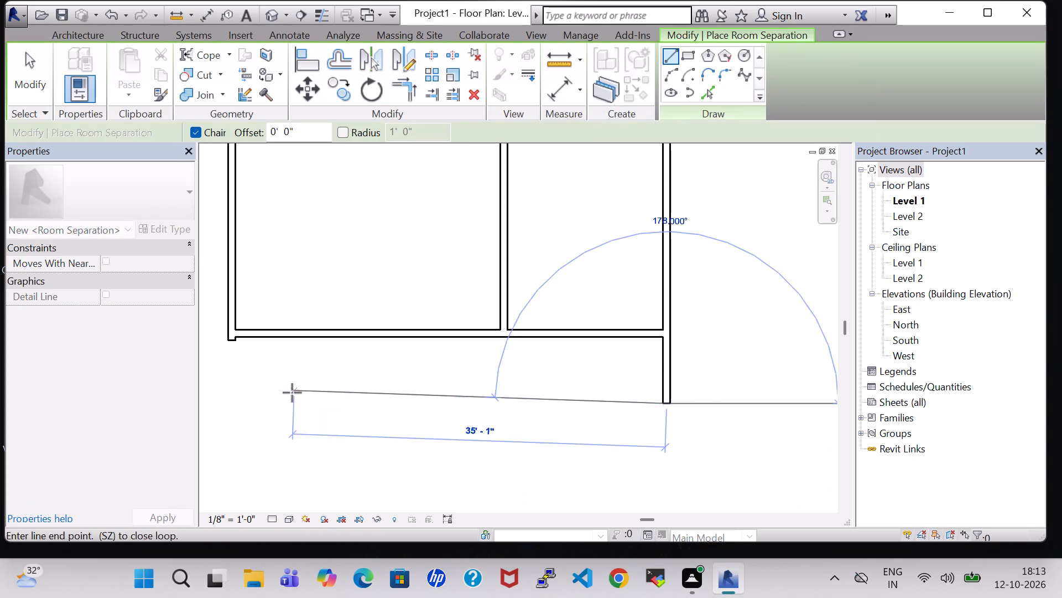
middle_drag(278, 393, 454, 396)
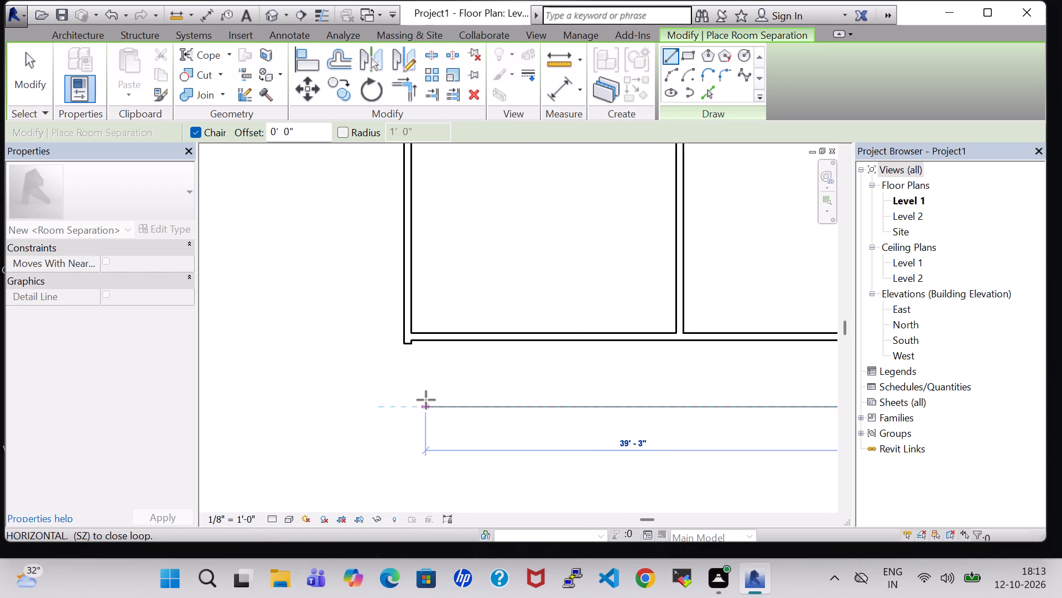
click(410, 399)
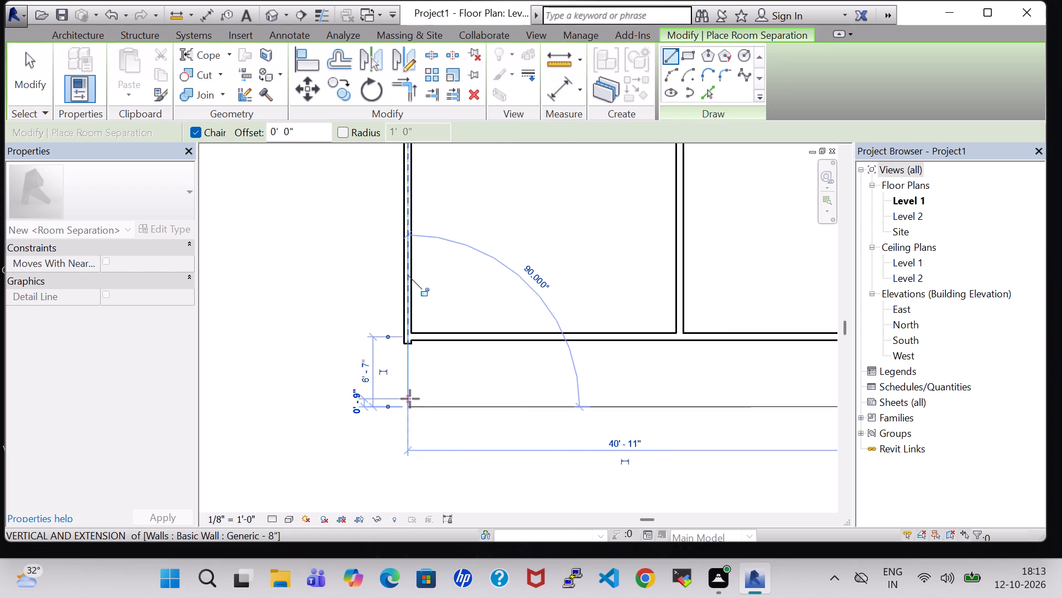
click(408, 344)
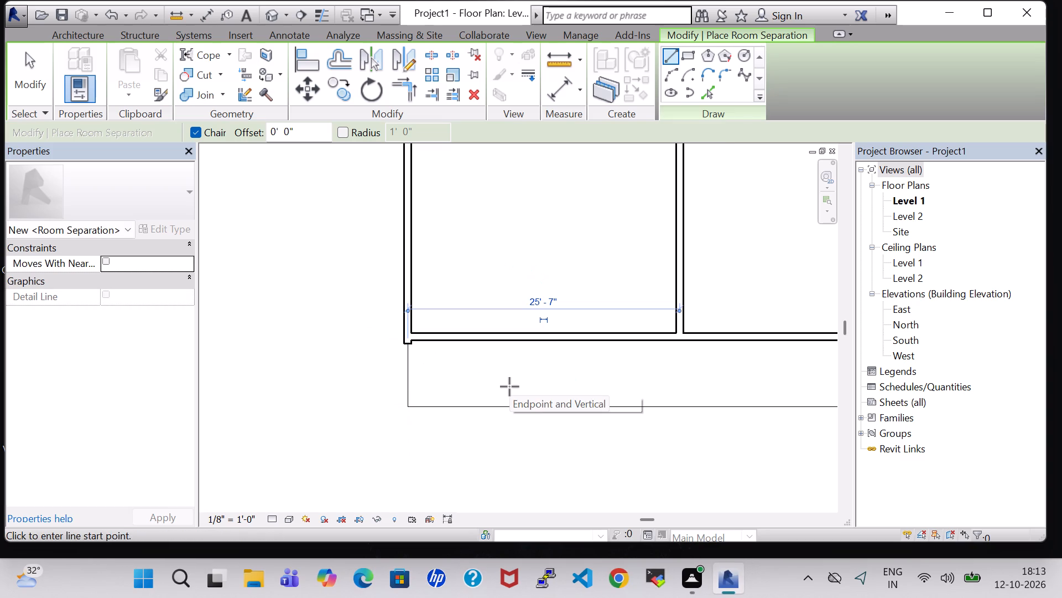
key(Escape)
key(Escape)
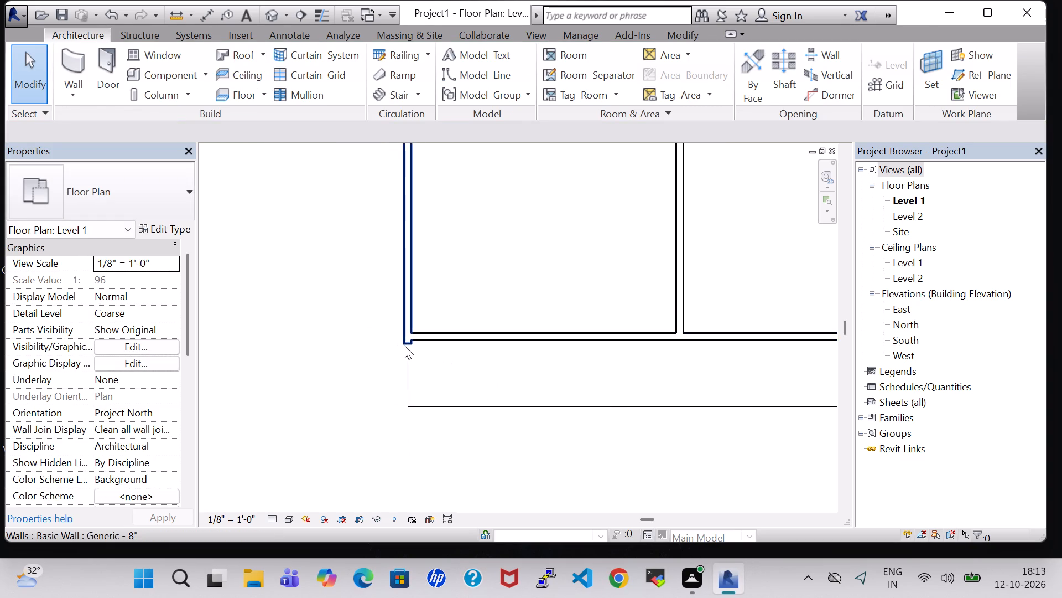
Nudge the west wall's protruding south end north so it is flush with the full-width horizontal wall.
click(404, 345)
key(Up)
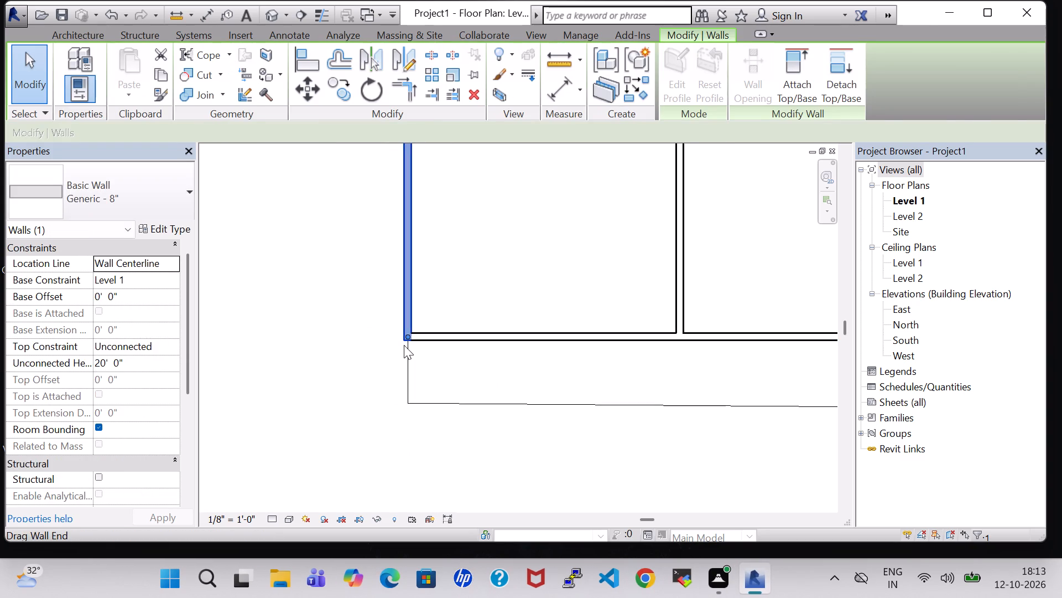
click(348, 385)
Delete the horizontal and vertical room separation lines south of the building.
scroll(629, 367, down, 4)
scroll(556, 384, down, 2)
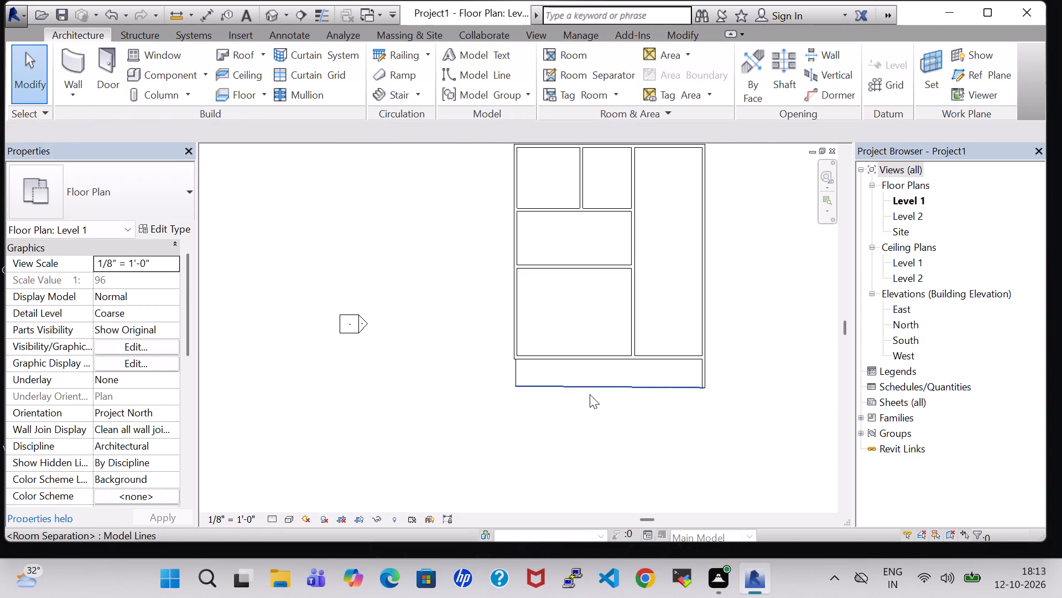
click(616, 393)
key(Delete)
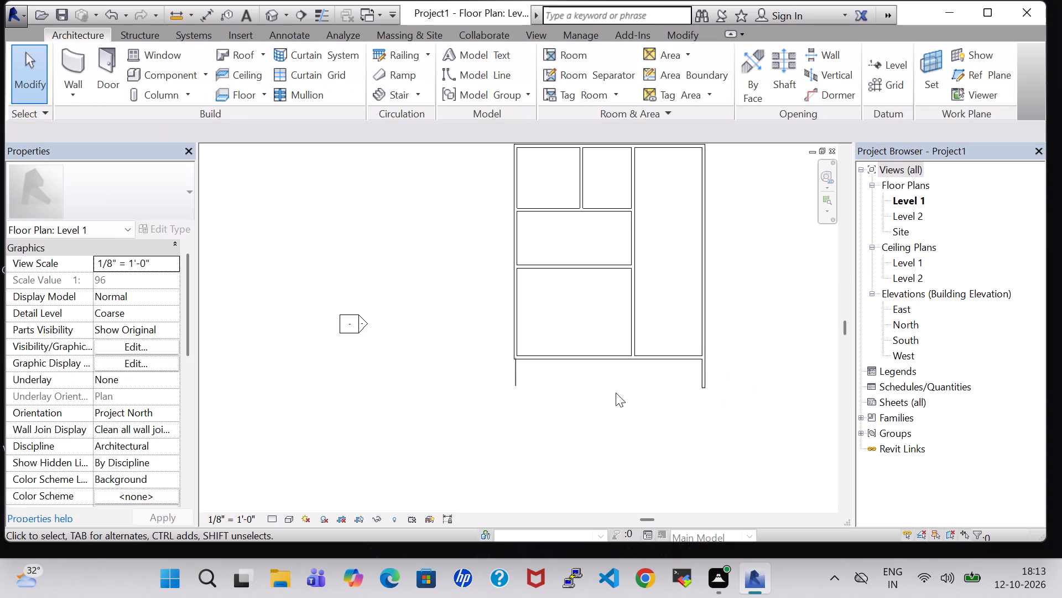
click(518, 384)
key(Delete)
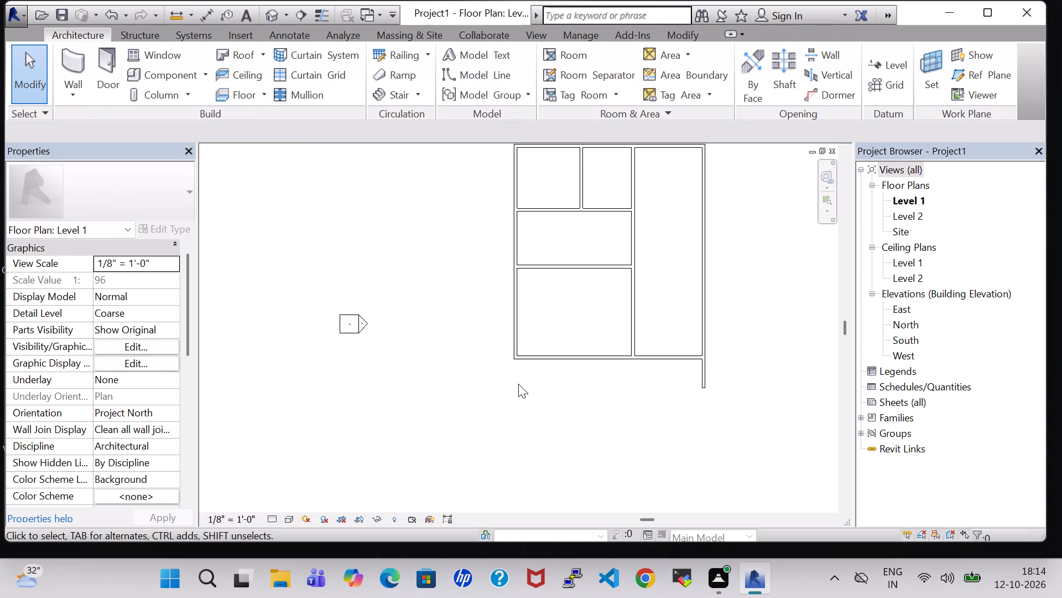
Draw room separation lines from the building's southwest outer corner about 6'-3" south, and east to the east wall's south end.
click(596, 71)
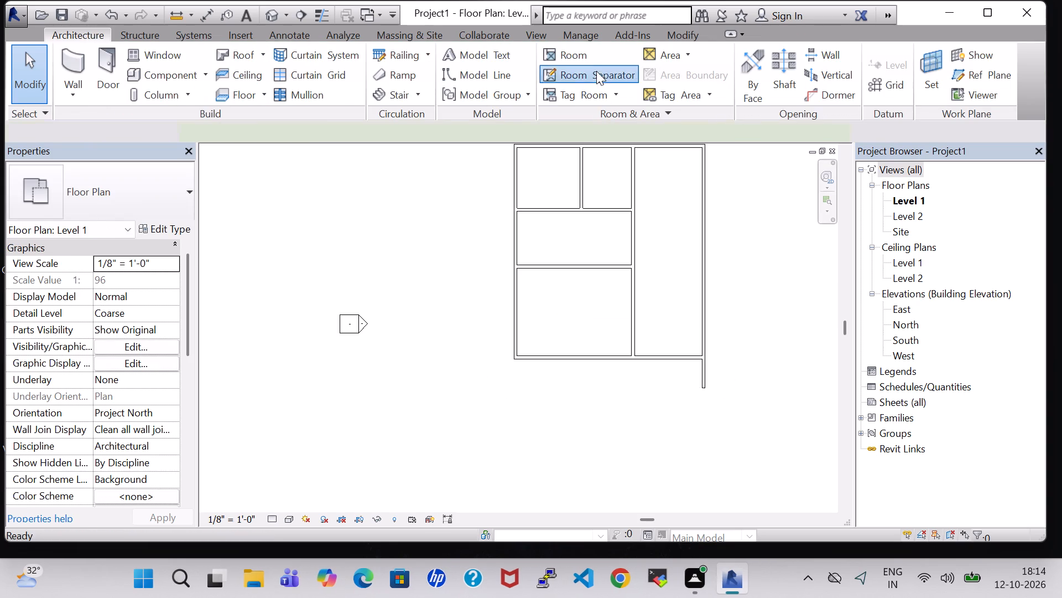
scroll(523, 337, up, 6)
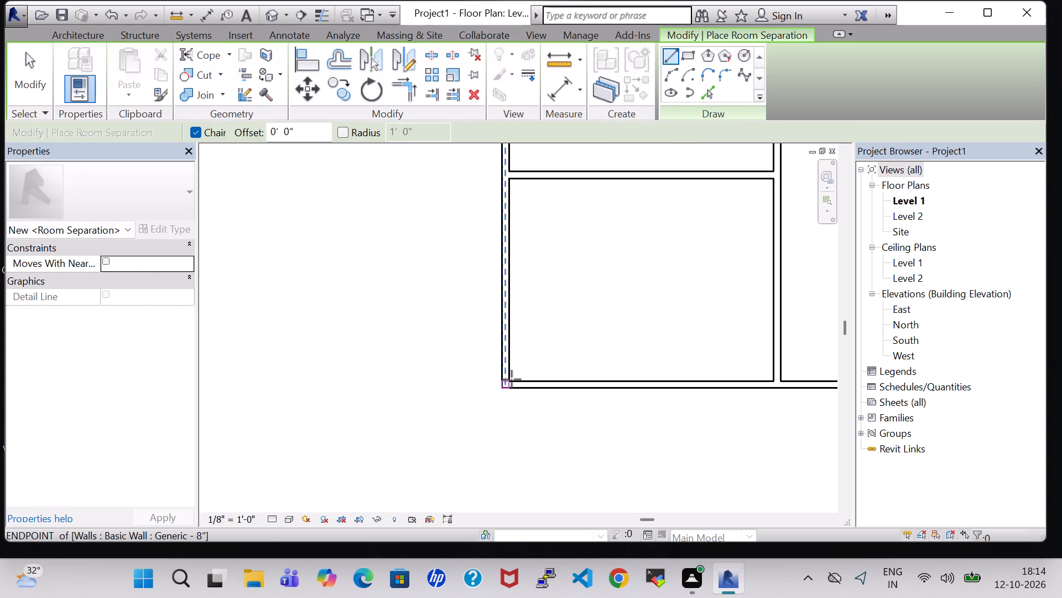
scroll(512, 379, down, 3)
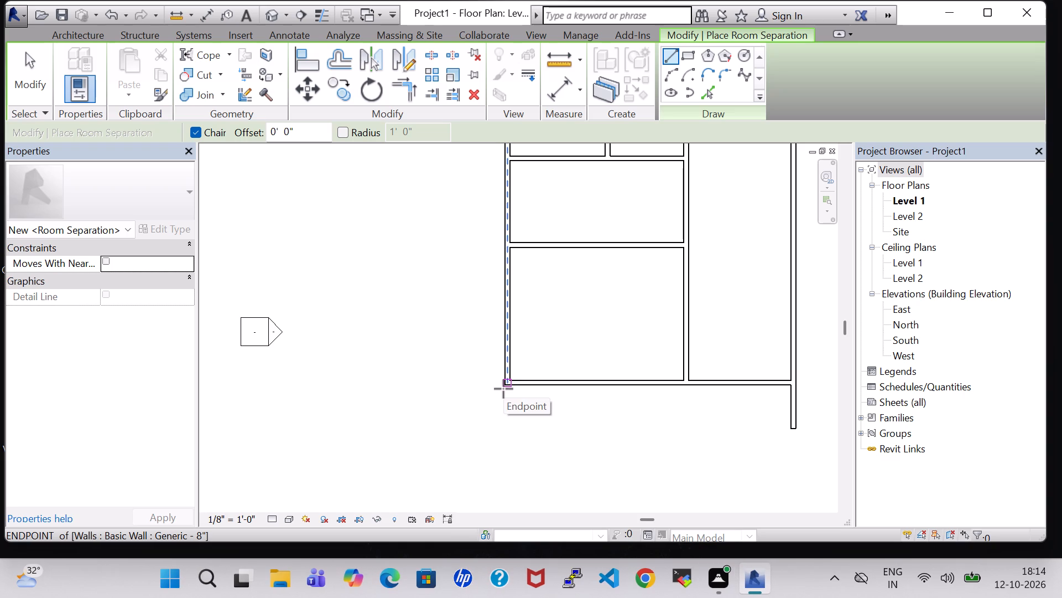
scroll(503, 389, up, 4)
click(501, 384)
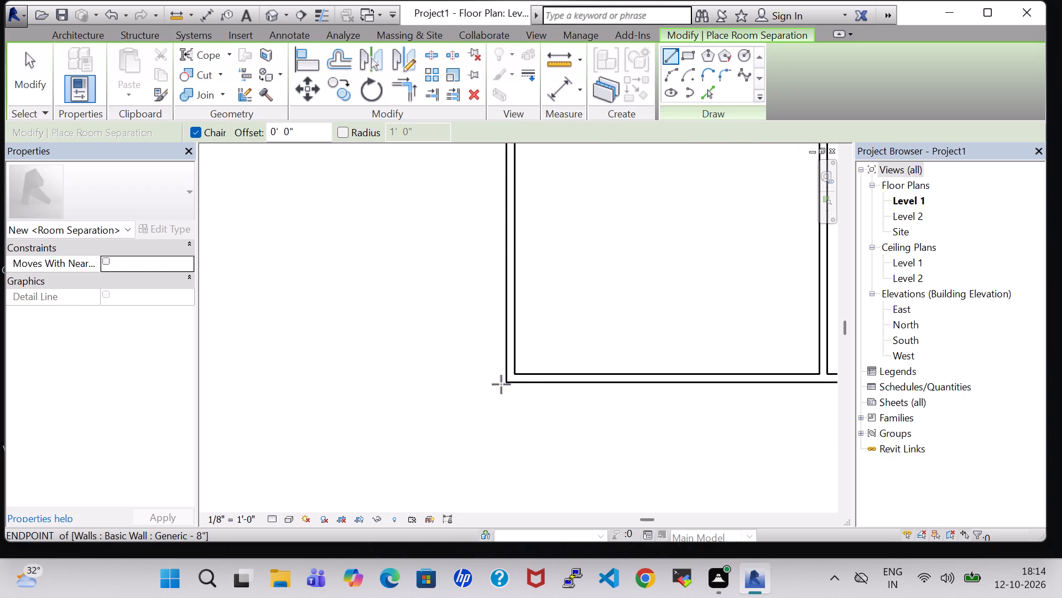
scroll(499, 455, down, 1)
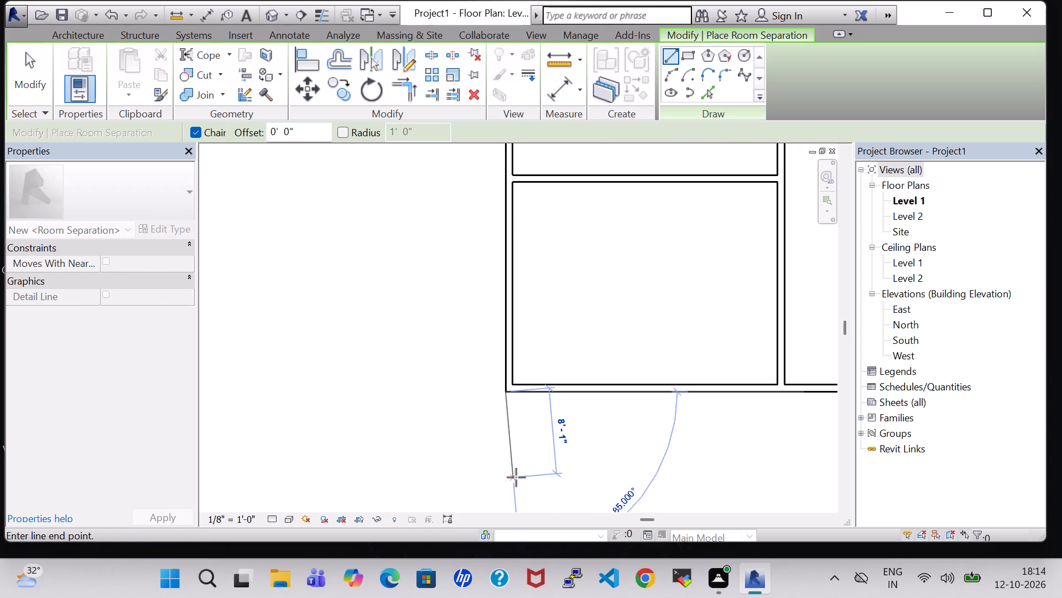
middle_drag(516, 477, 507, 357)
scroll(499, 360, down, 4)
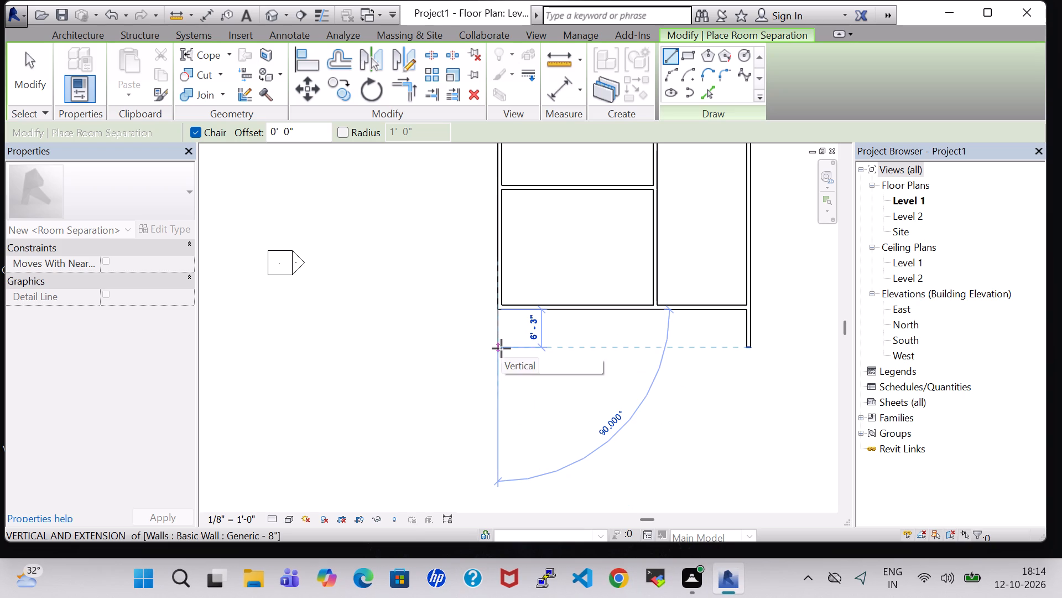
click(501, 348)
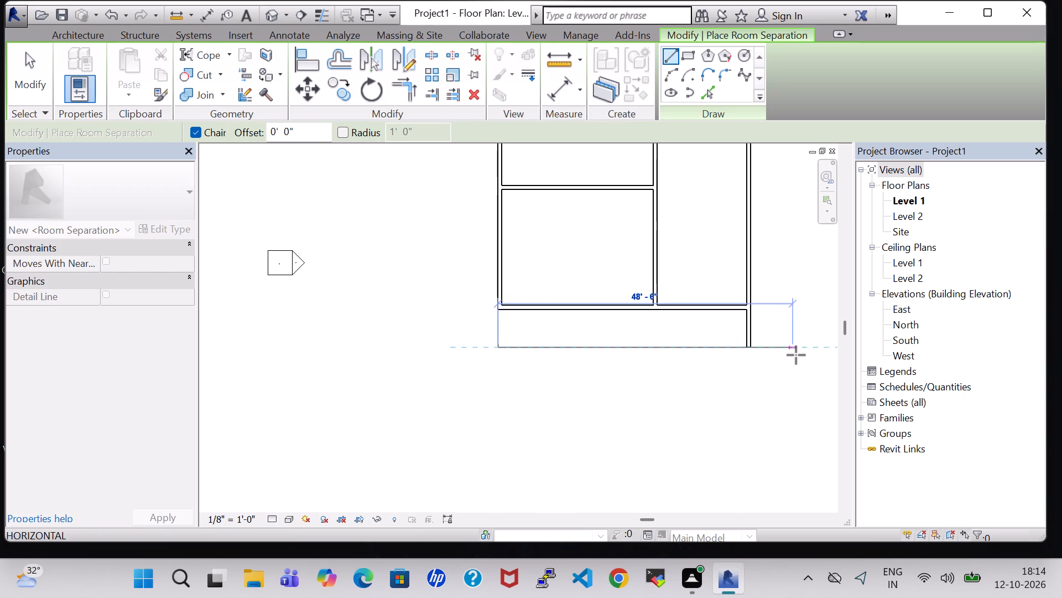
scroll(737, 354, up, 6)
middle_drag(736, 355, 1061, 365)
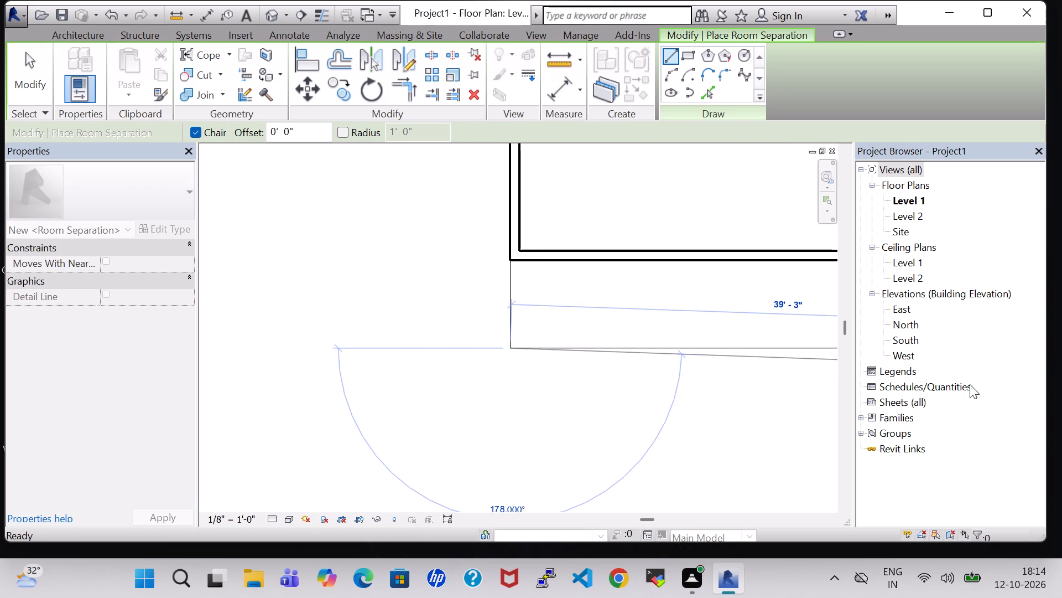
middle_drag(743, 353, 451, 367)
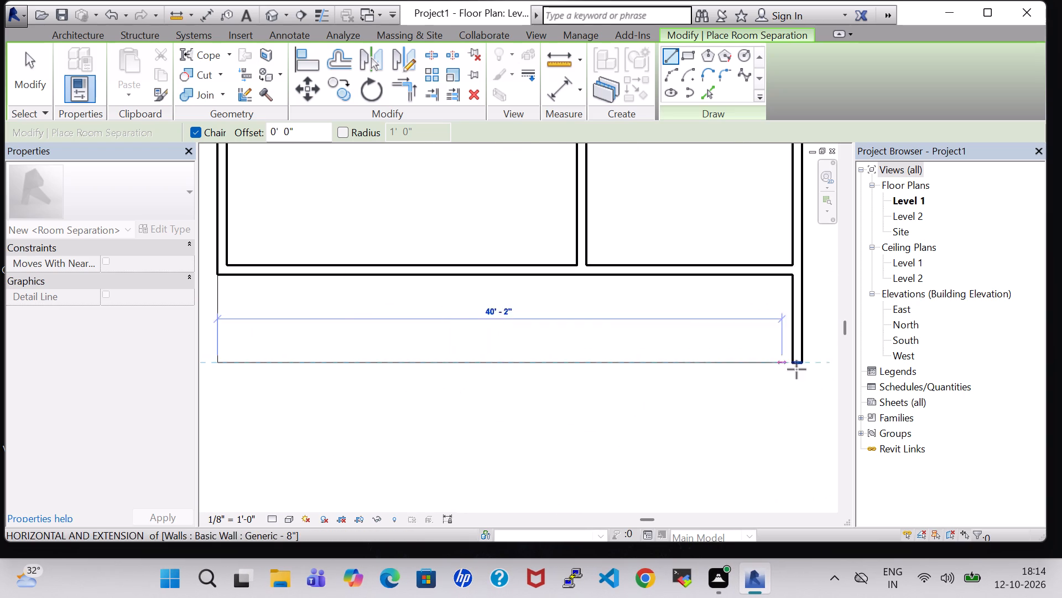
click(800, 362)
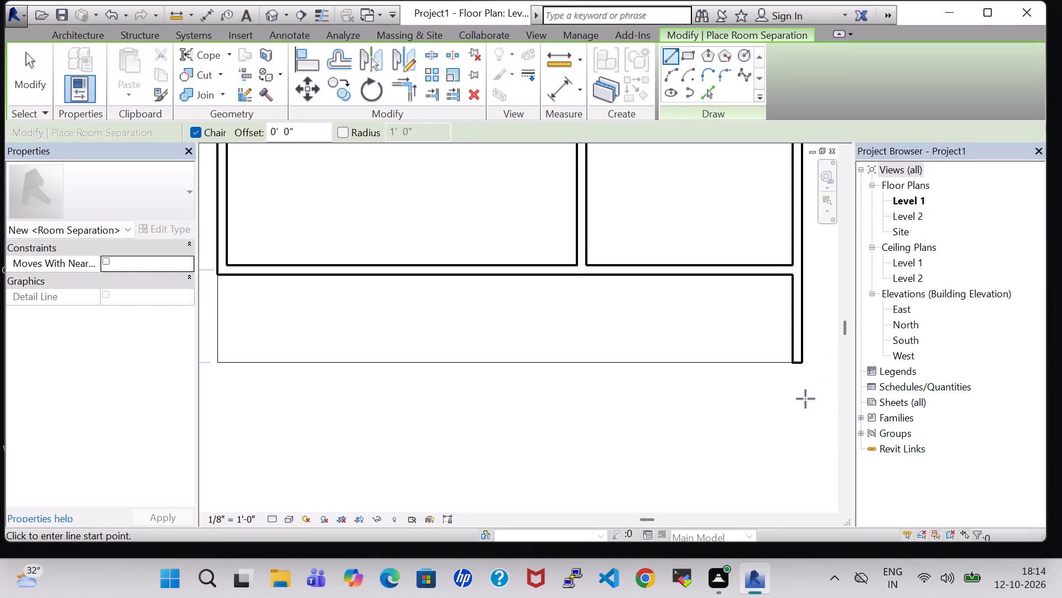
key(Escape)
key(Escape)
scroll(652, 396, down, 1)
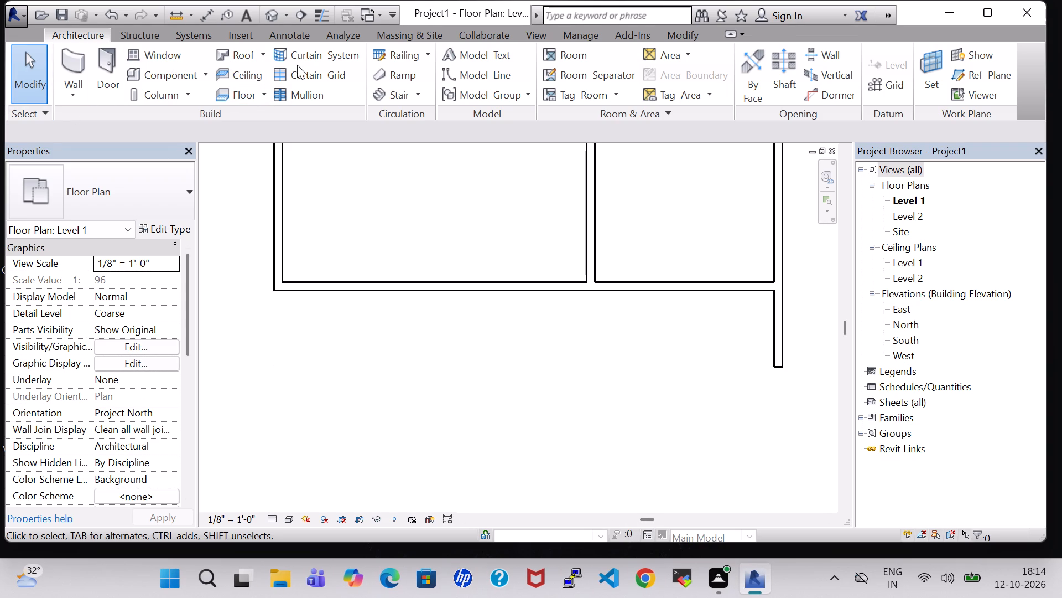
Draw room separation lines from below the interior partition about 4'-0" south, 25'-11" west, and back north to the existing southwest corner.
click(584, 81)
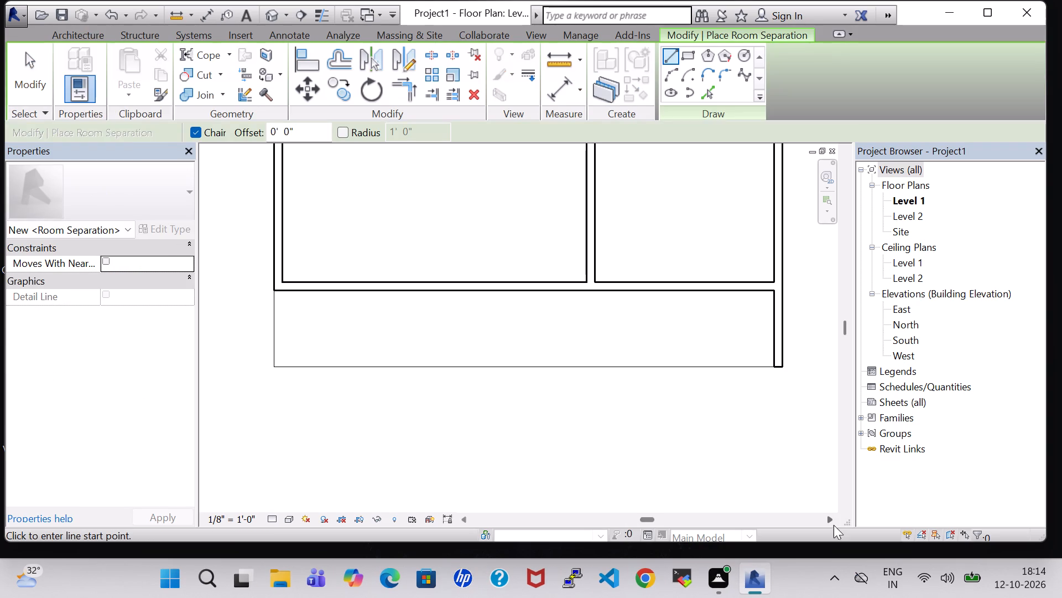
click(597, 368)
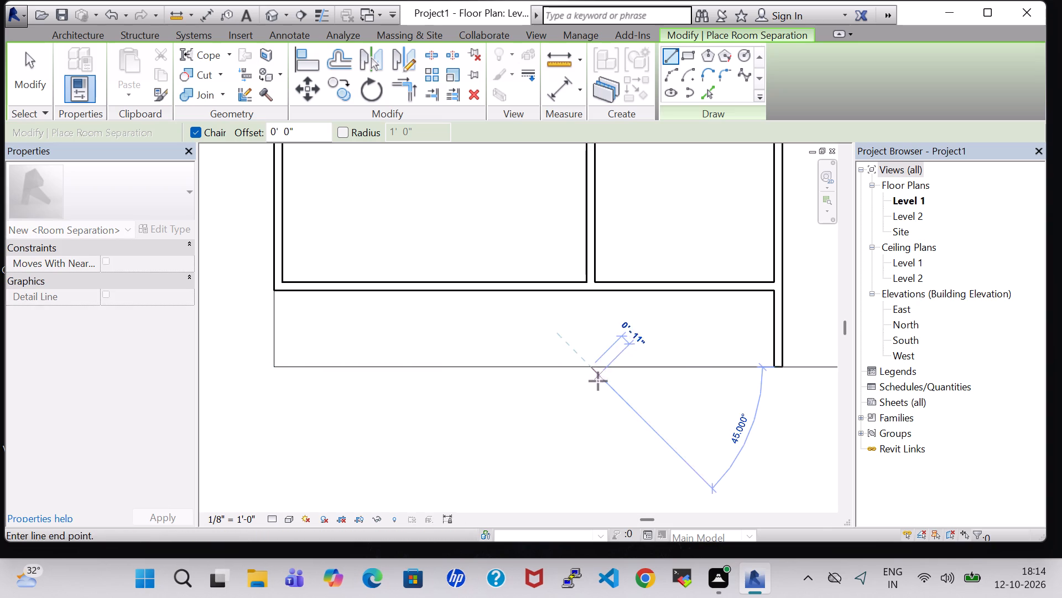
click(598, 416)
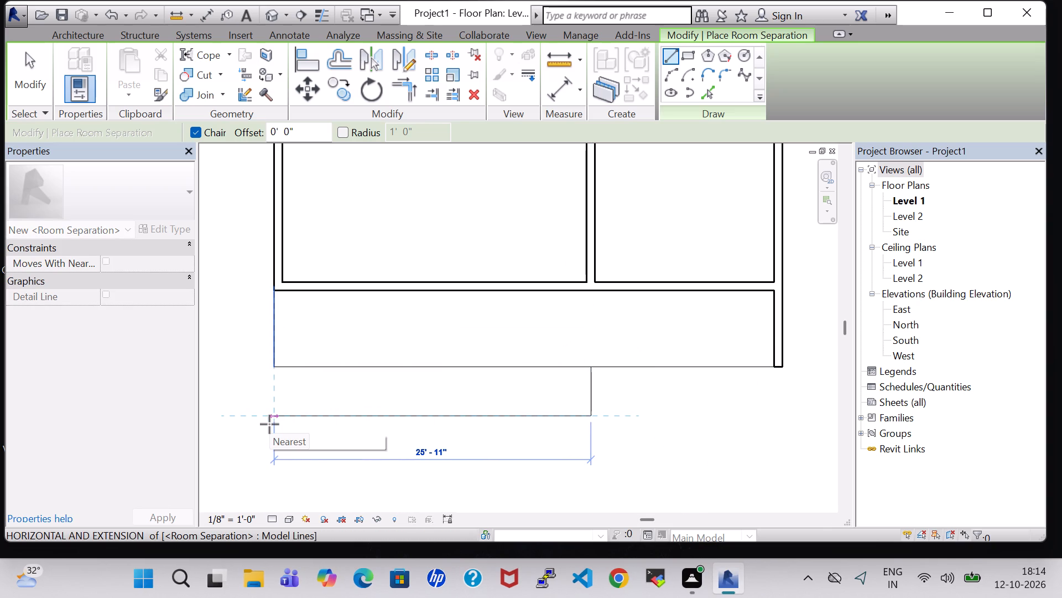
click(269, 424)
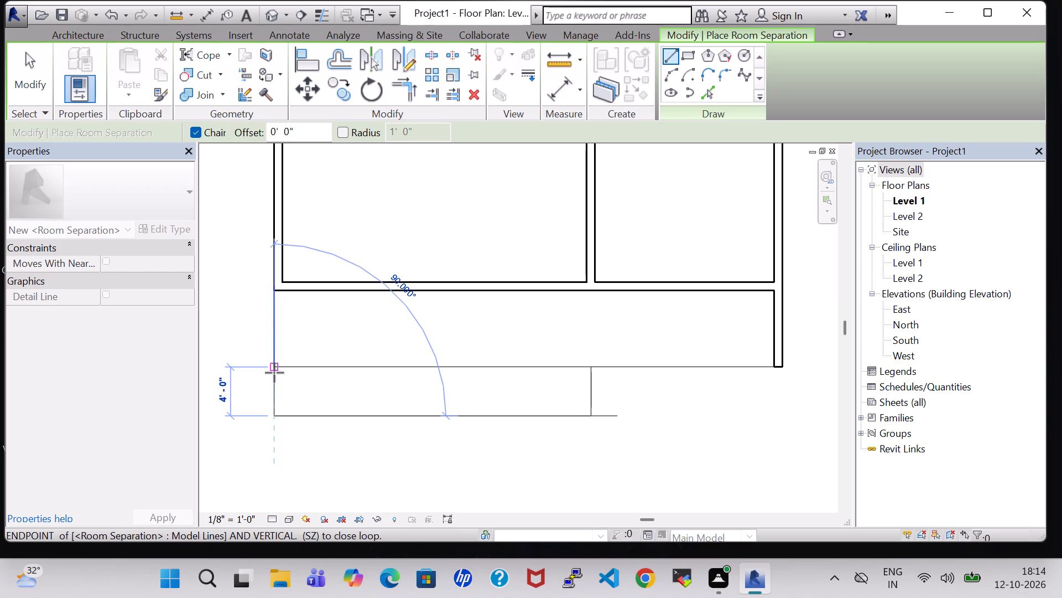
click(274, 371)
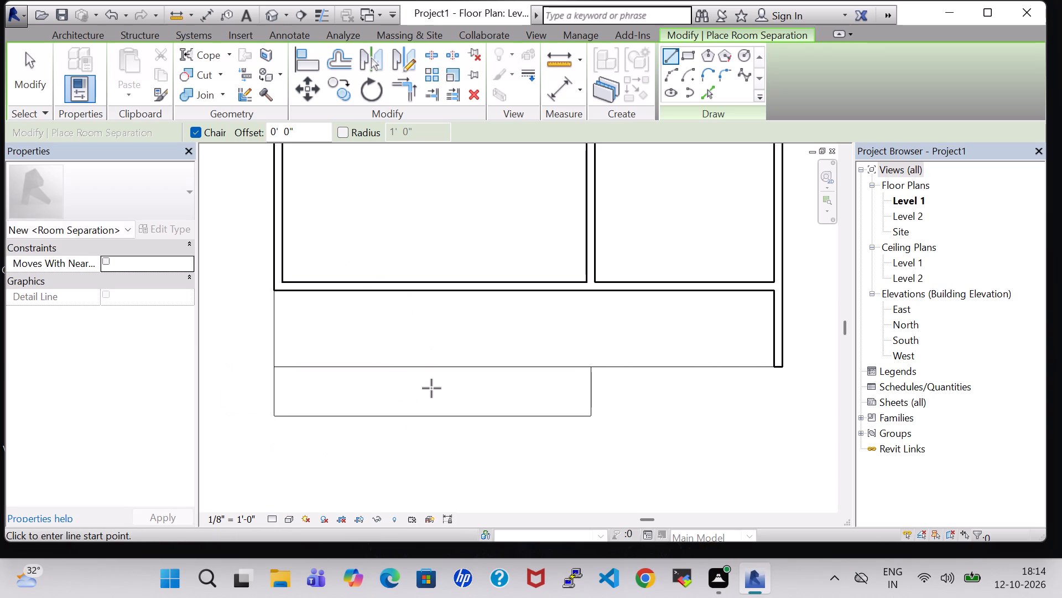
key(Escape)
key(Escape)
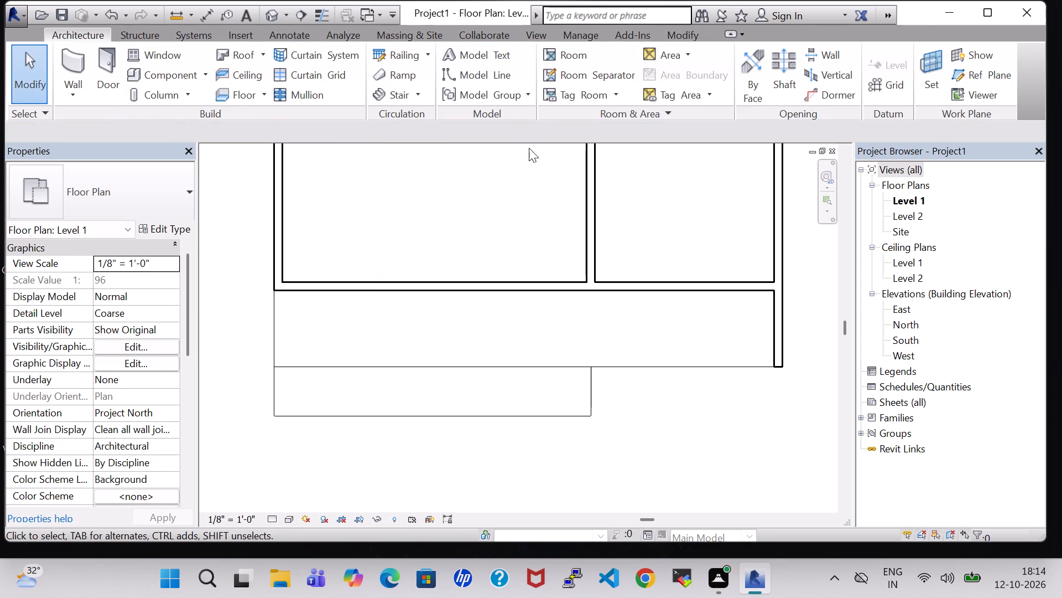
Split the strip's horizontal room separation line at the new vertical line and delete its 25'-11" western segment.
click(685, 34)
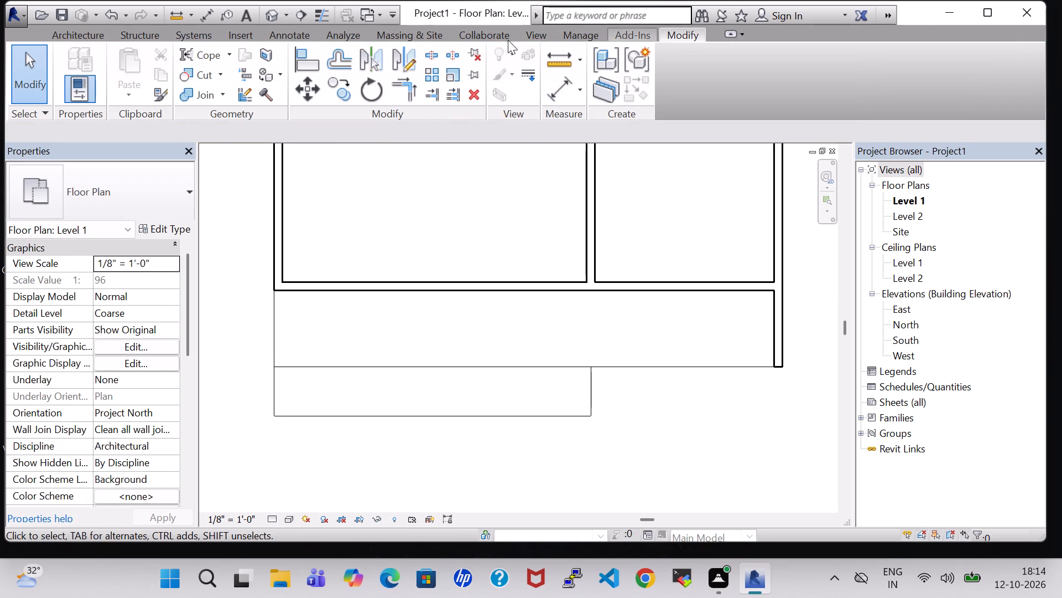
click(436, 52)
scroll(645, 351, up, 3)
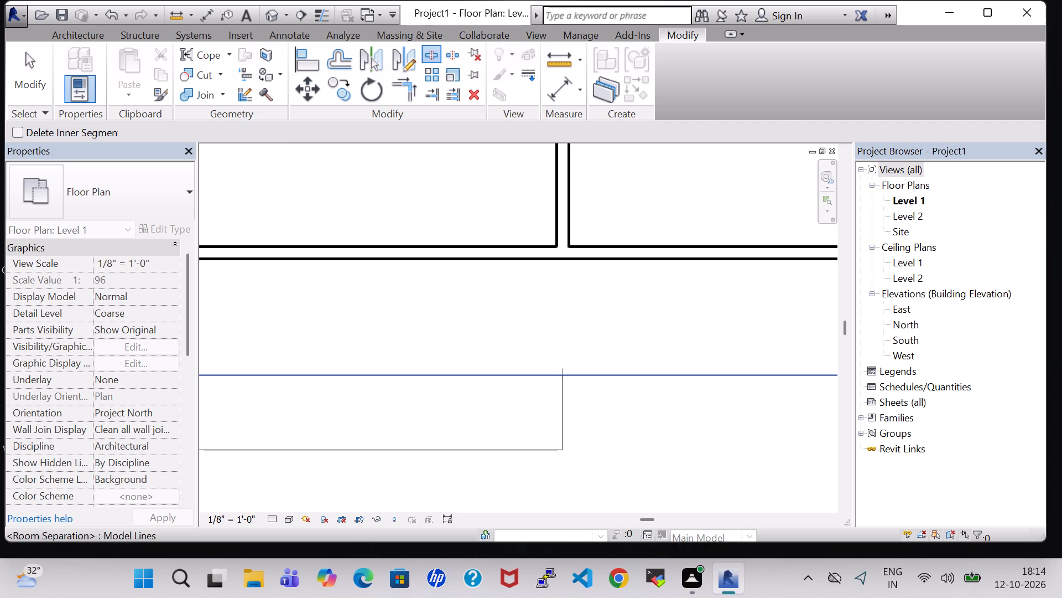
click(564, 376)
middle_drag(553, 393, 684, 391)
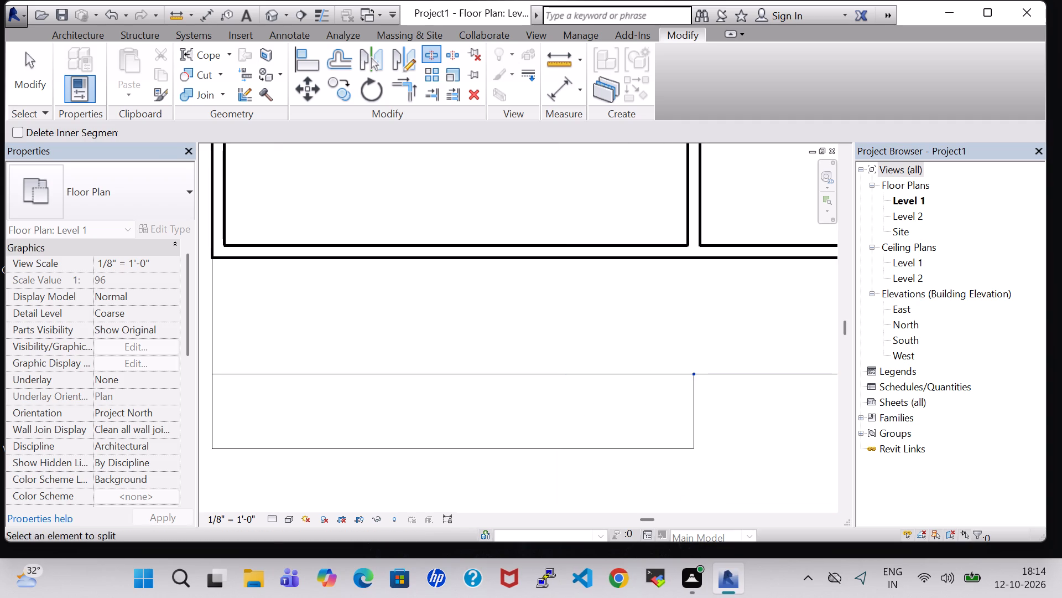
scroll(214, 372, up, 5)
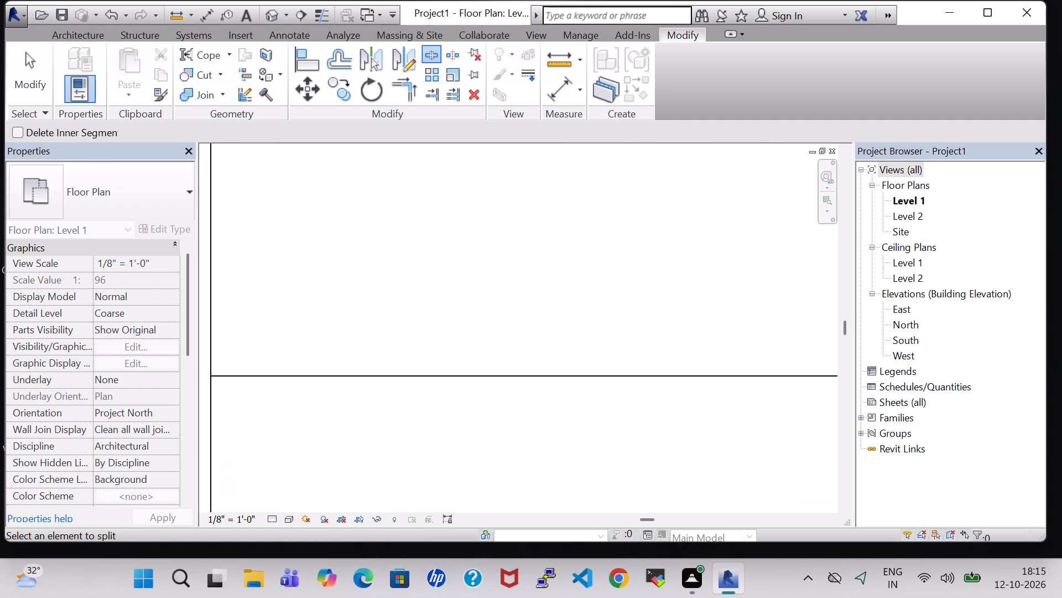
click(211, 377)
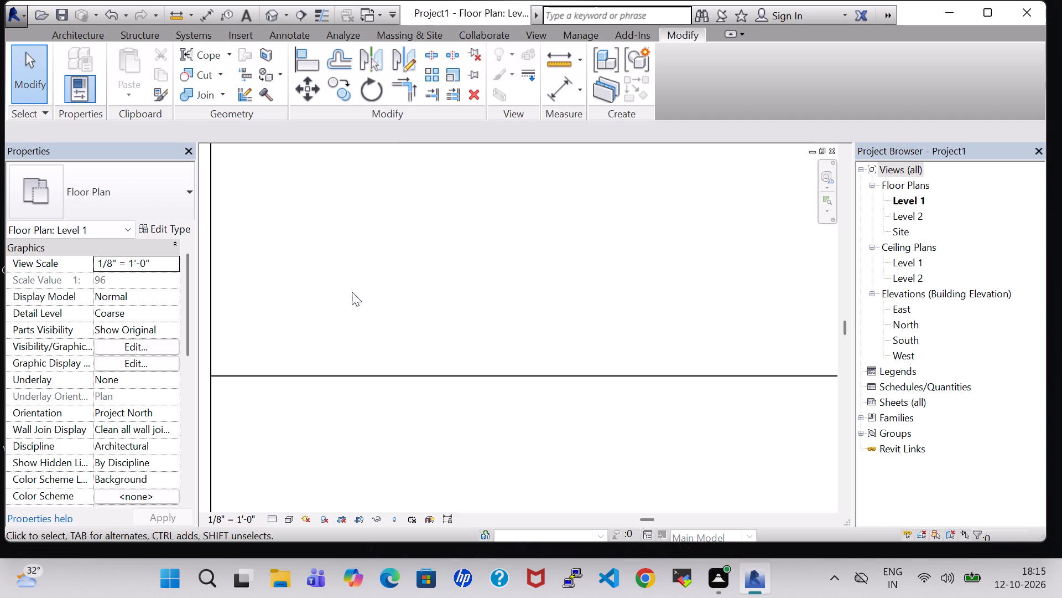
click(399, 375)
scroll(403, 375, down, 3)
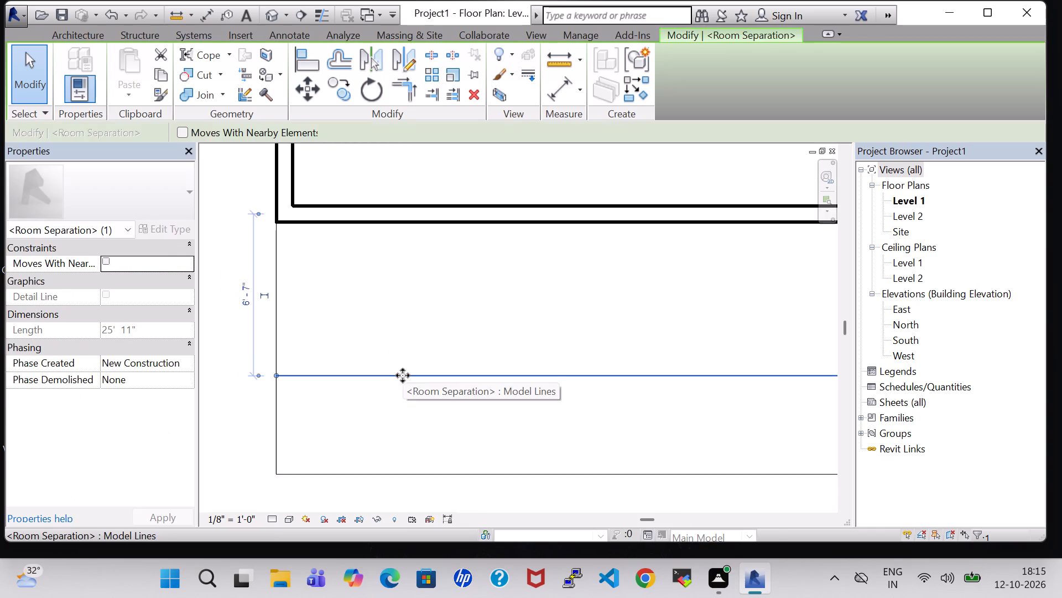
key(Delete)
scroll(403, 375, down, 5)
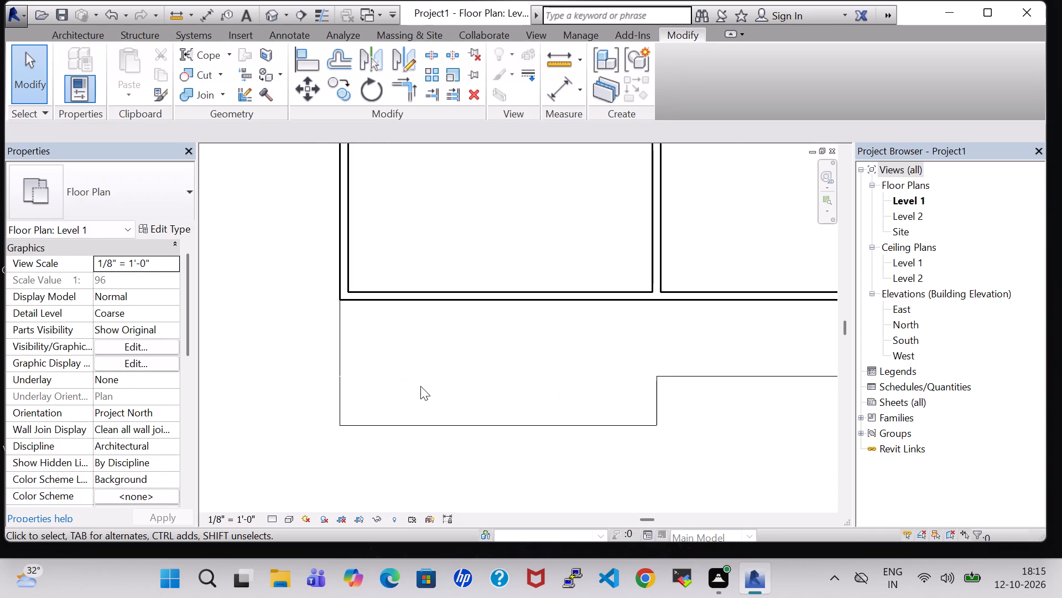
middle_drag(420, 386, 343, 386)
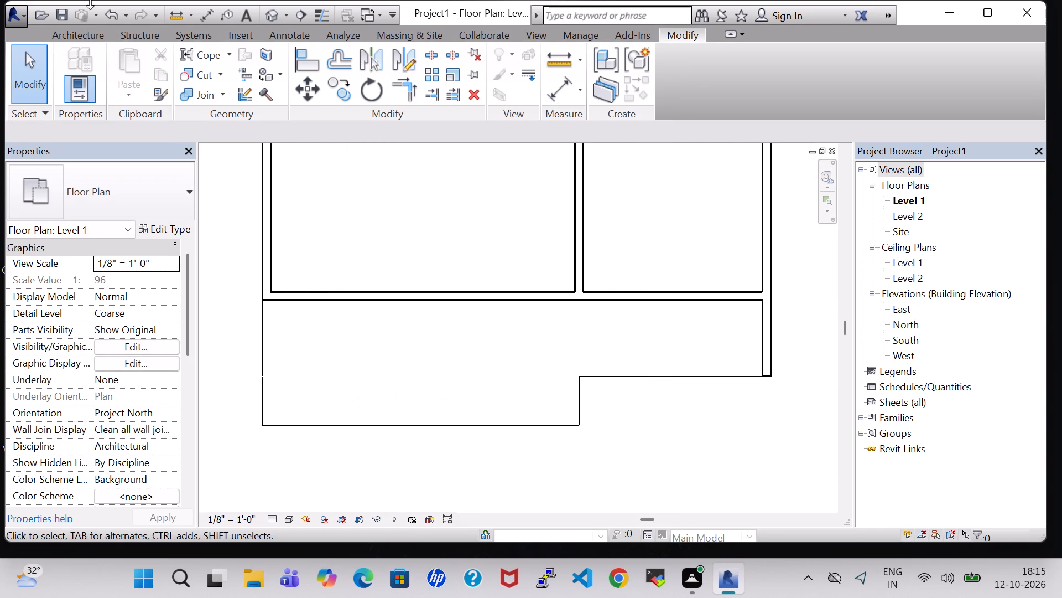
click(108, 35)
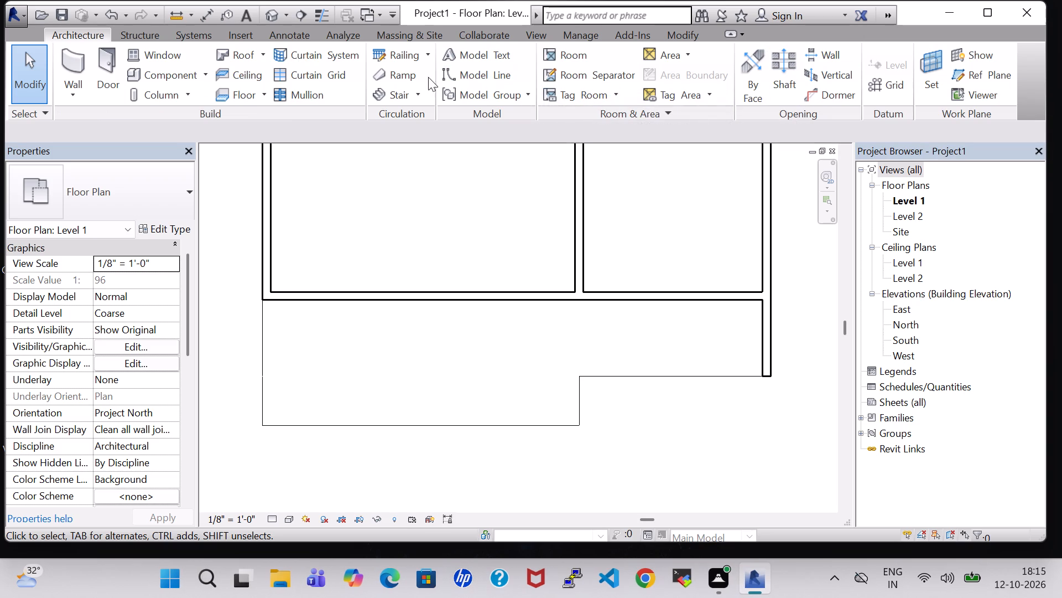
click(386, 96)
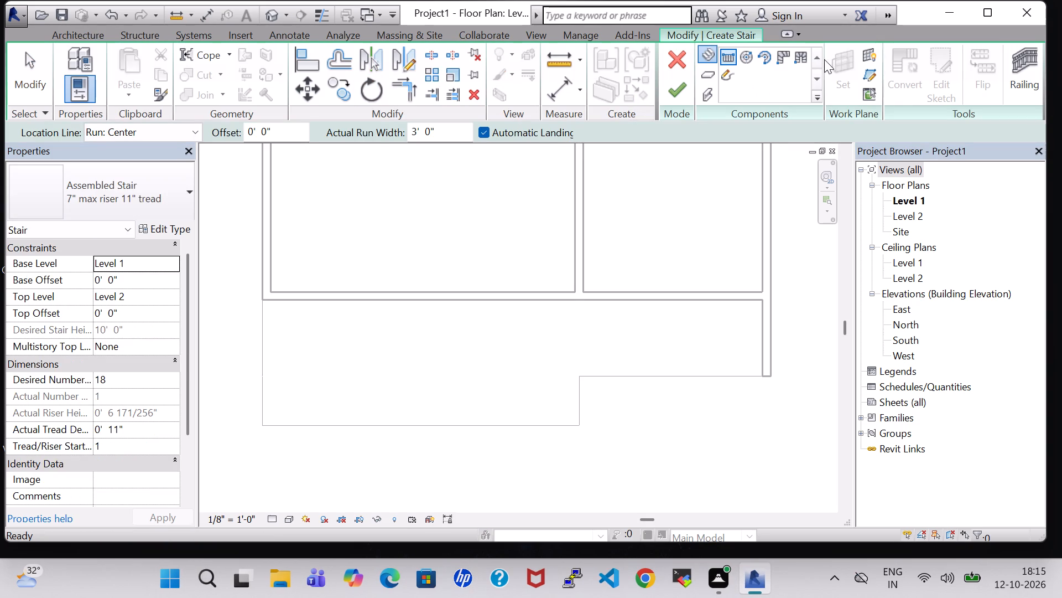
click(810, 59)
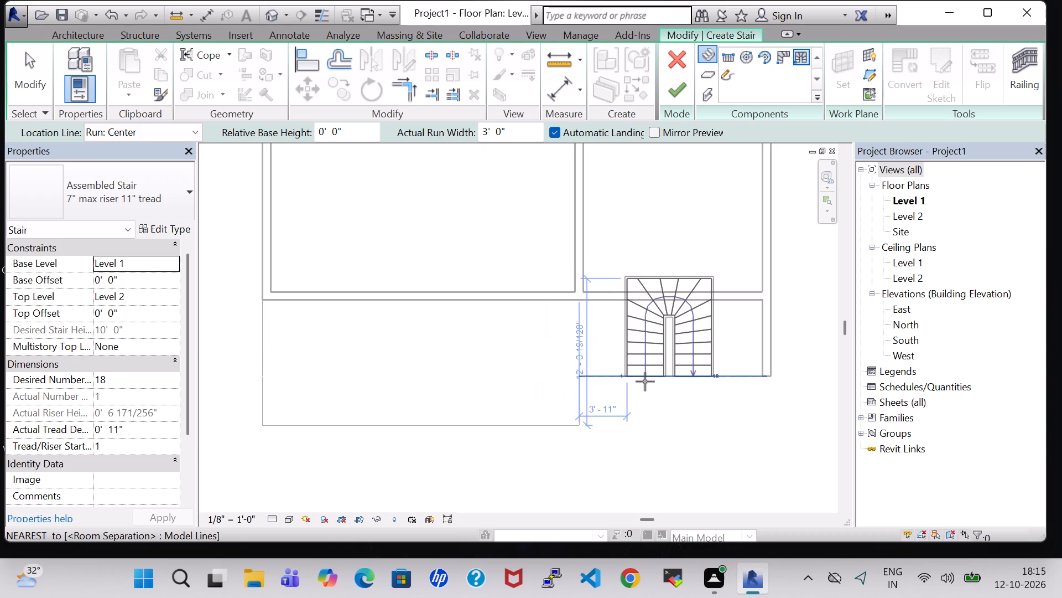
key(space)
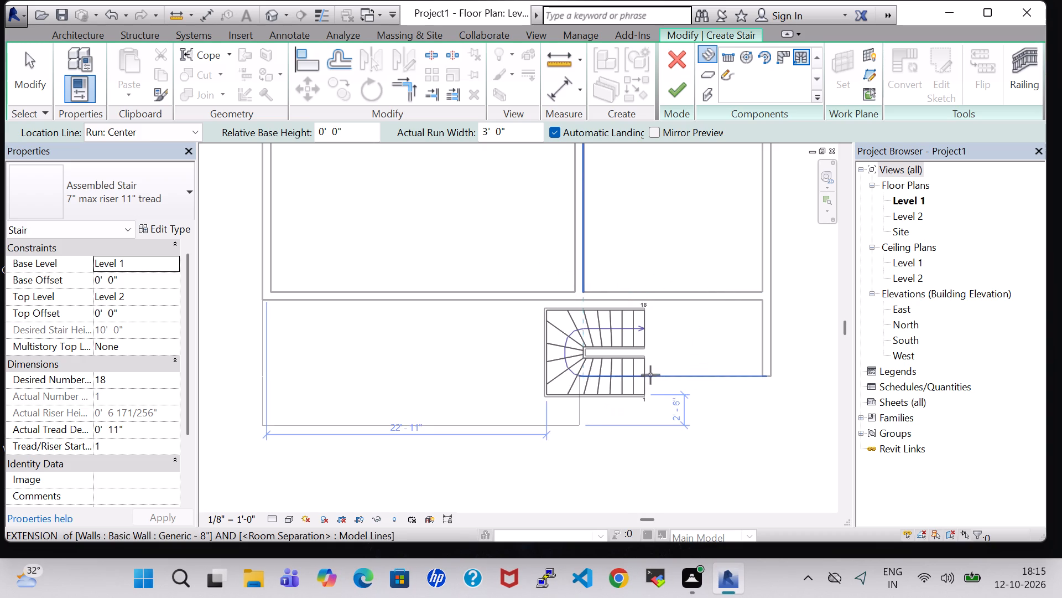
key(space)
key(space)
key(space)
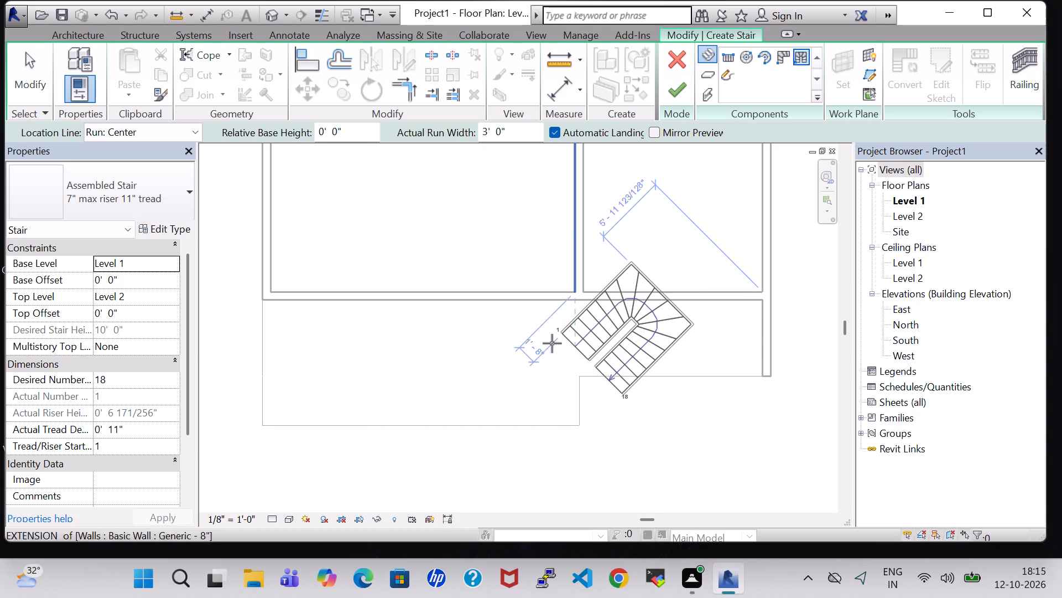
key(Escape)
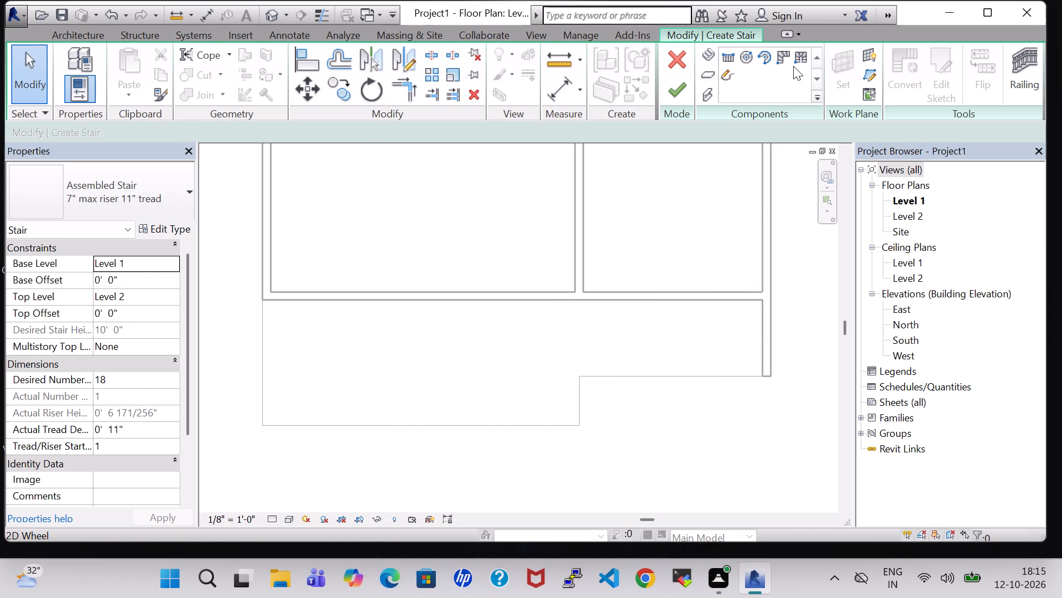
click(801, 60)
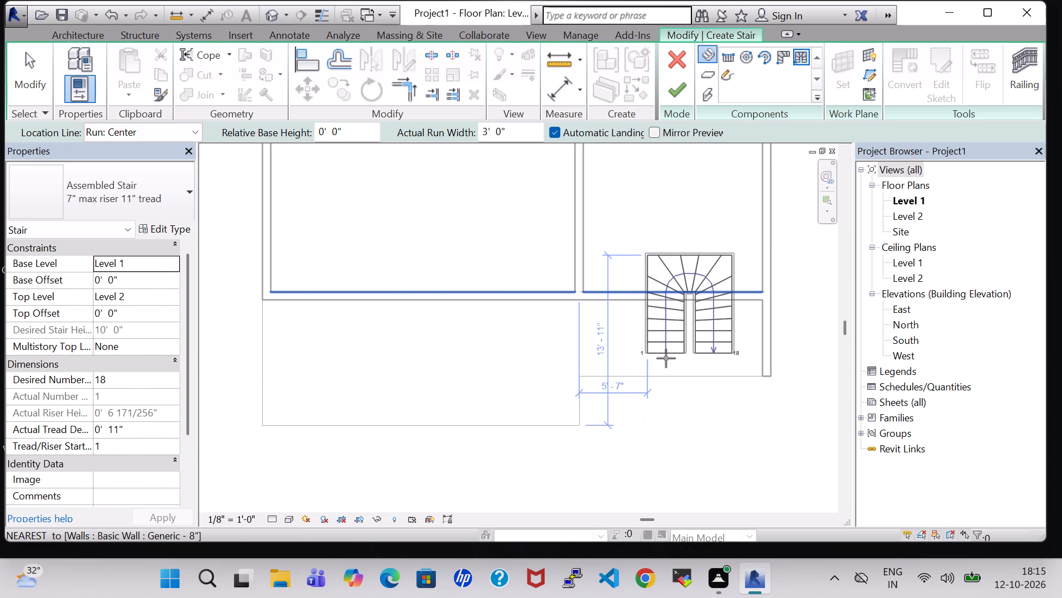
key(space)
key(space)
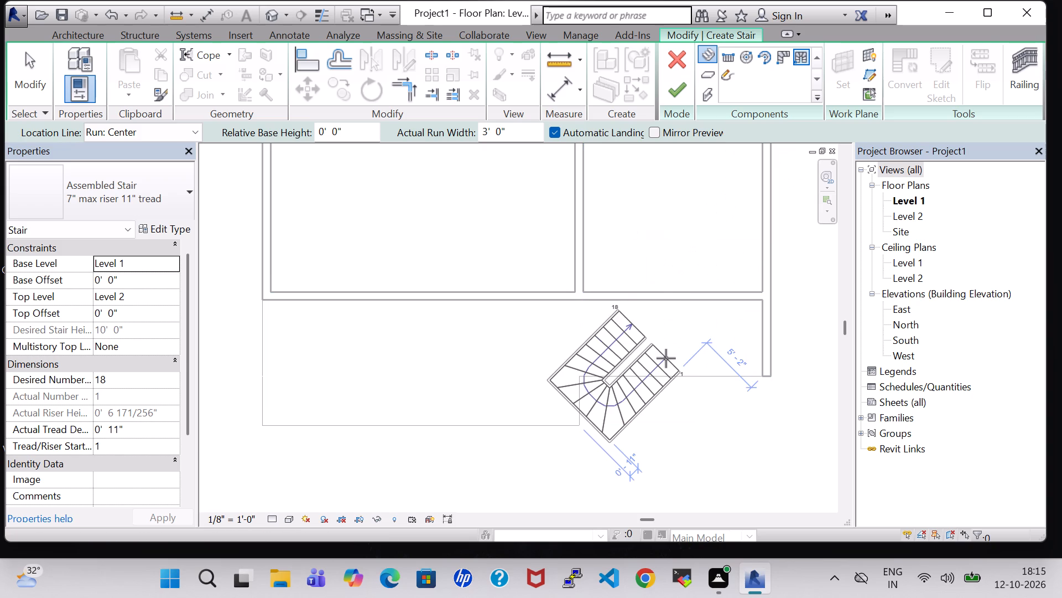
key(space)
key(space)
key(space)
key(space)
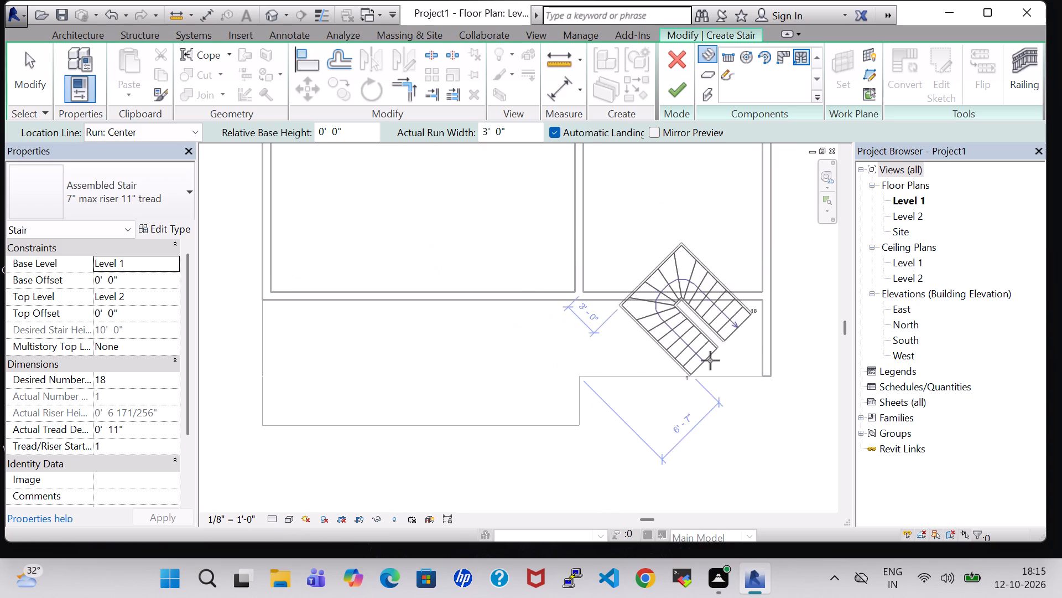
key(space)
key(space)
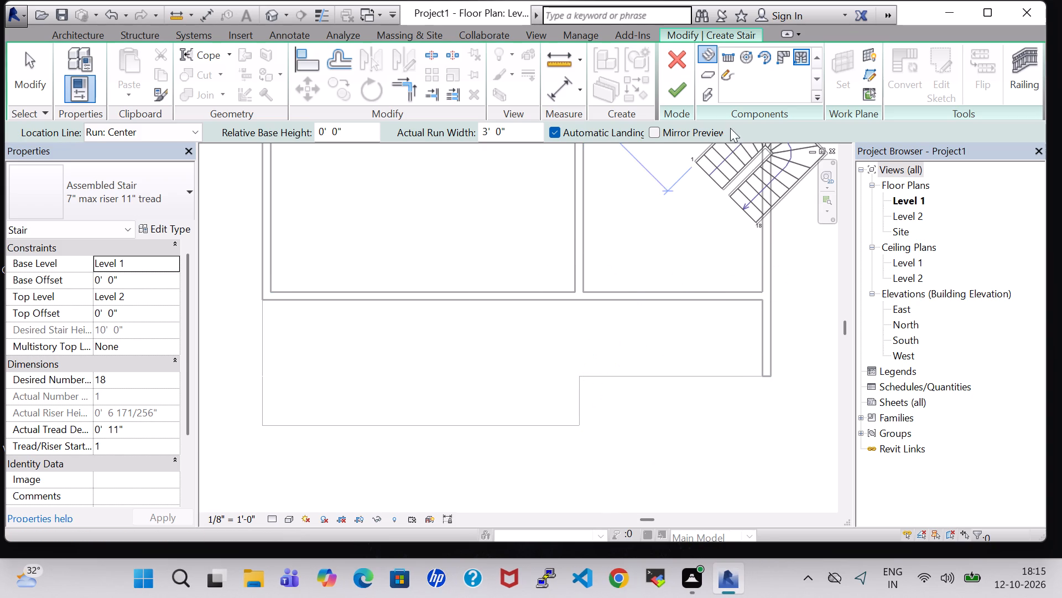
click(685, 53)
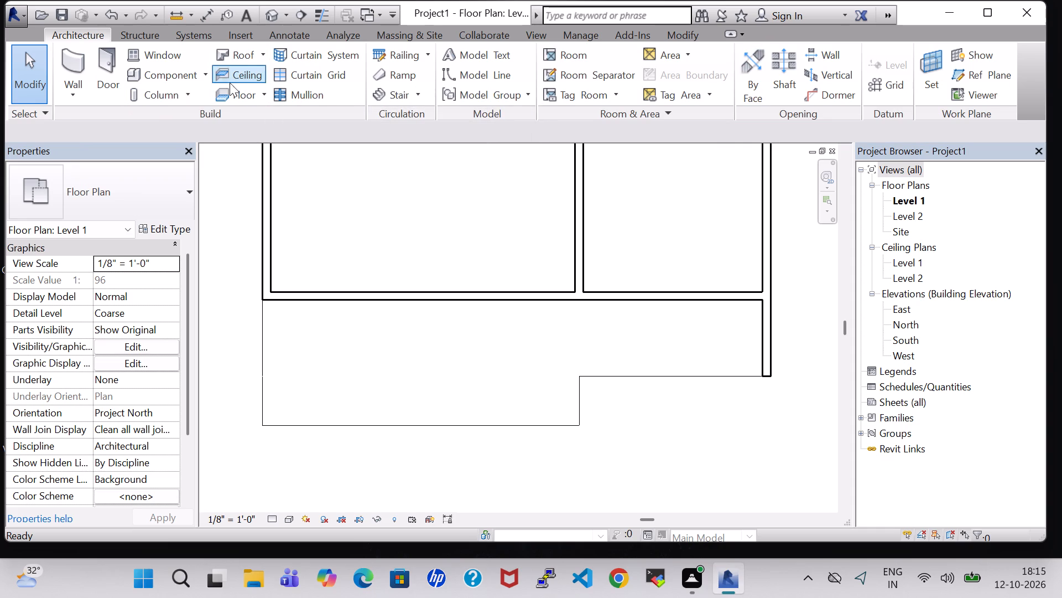
Place a U-shaped winder stair run from Level 1 to Level 2, opening west, against the horizontal wall near the strip's east end.
click(393, 95)
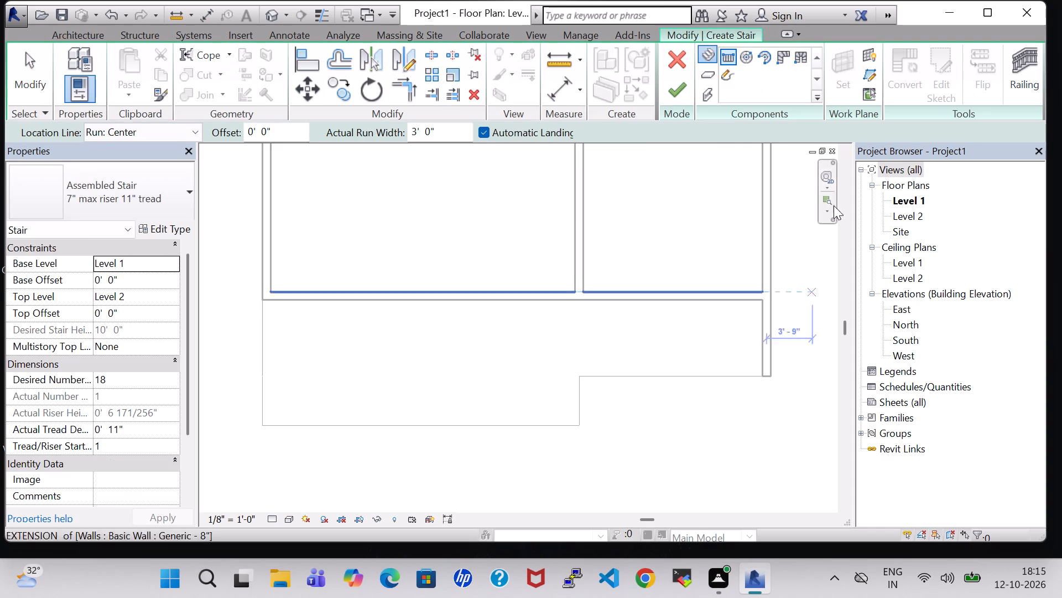
click(801, 61)
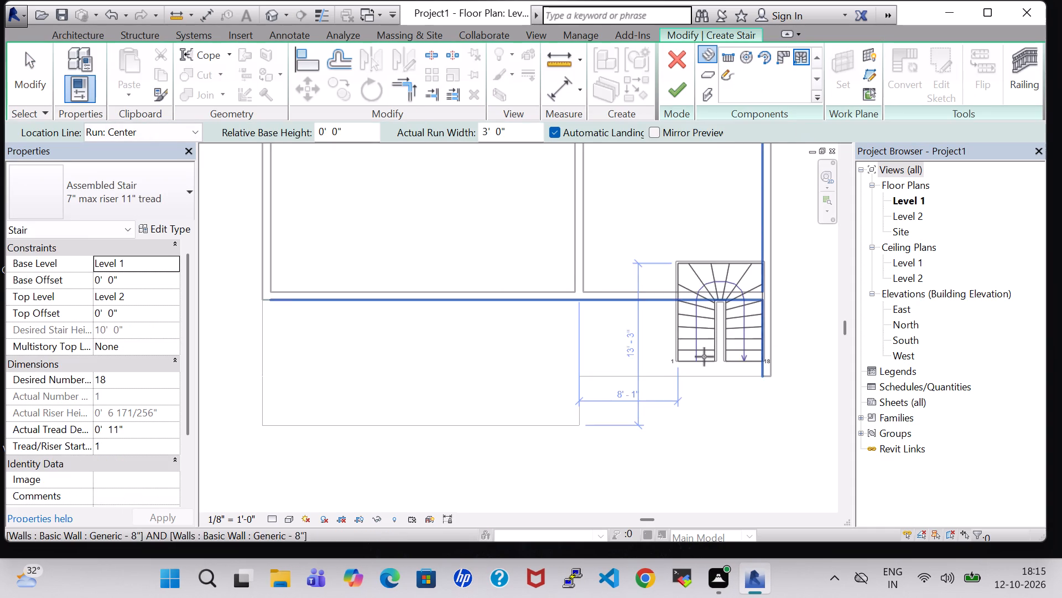
key(space)
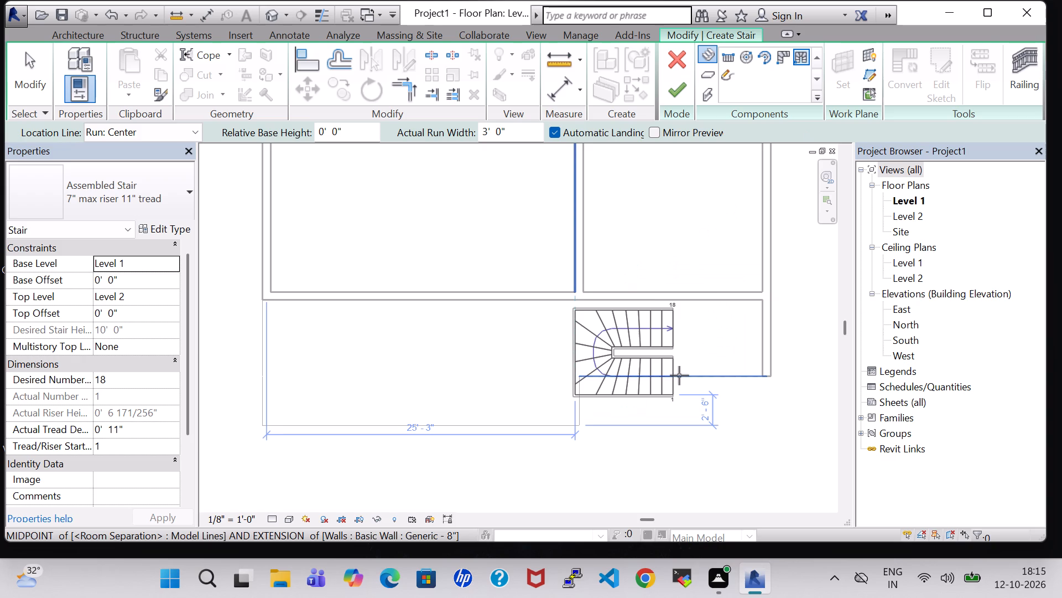
key(space)
key(space)
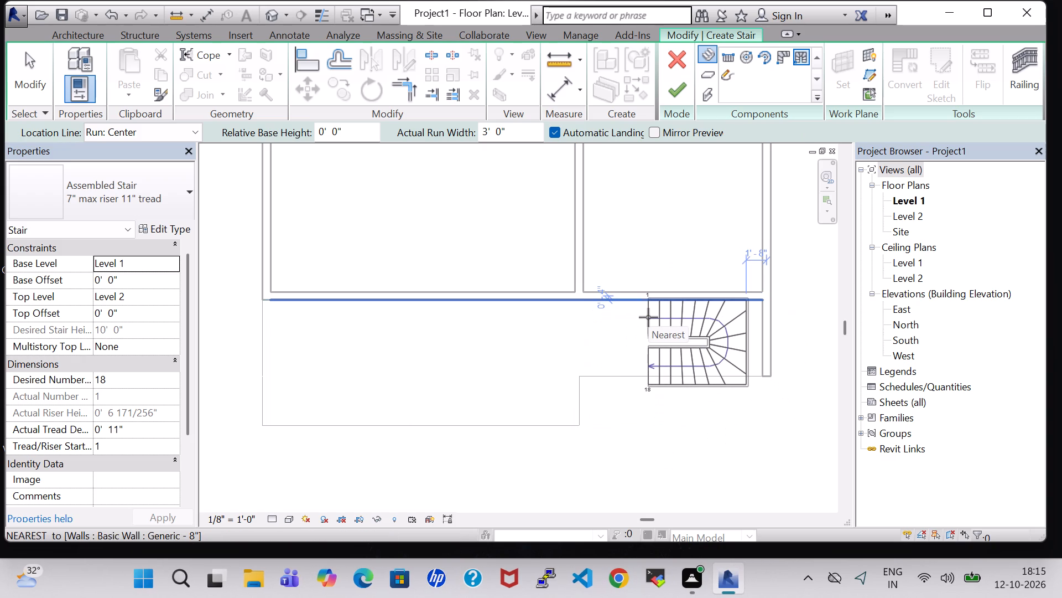
click(648, 317)
key(Escape)
key(Escape)
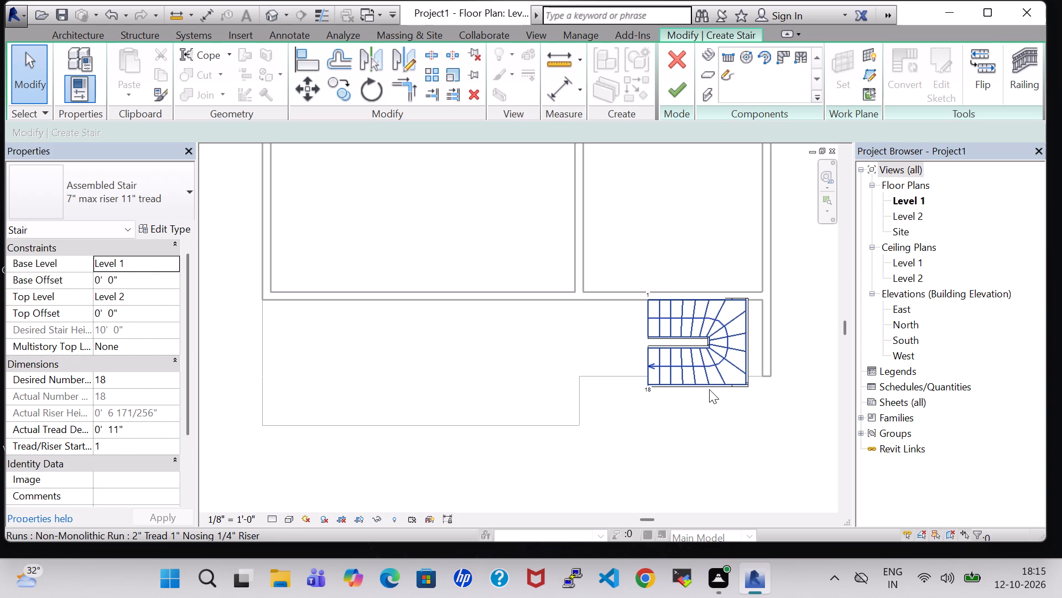
Narrow the stair run to about 2'-4" wide by pulling its south edge north to the room separation line.
click(707, 338)
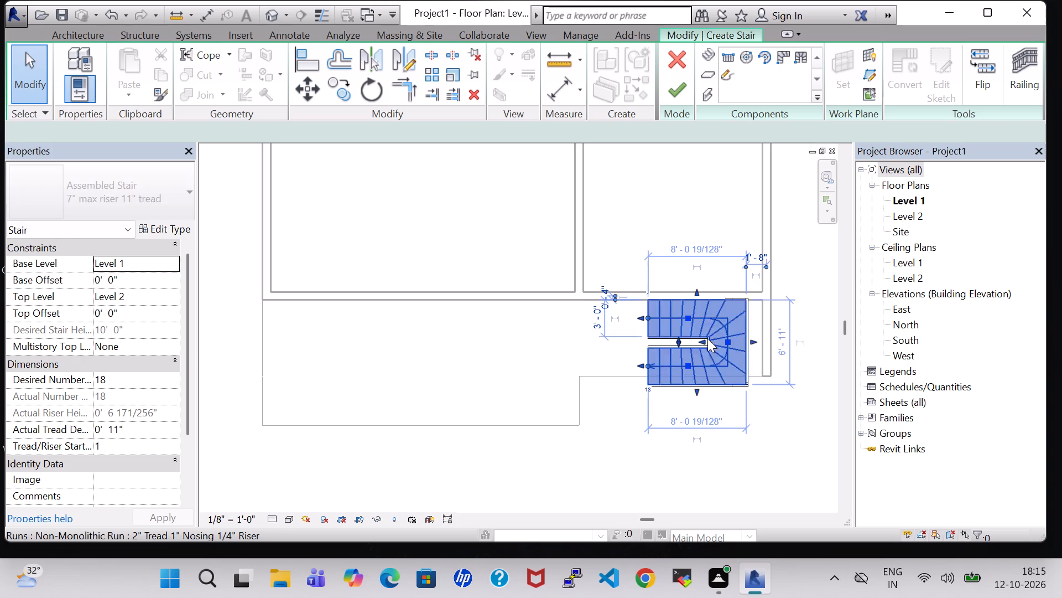
drag(699, 391, 698, 375)
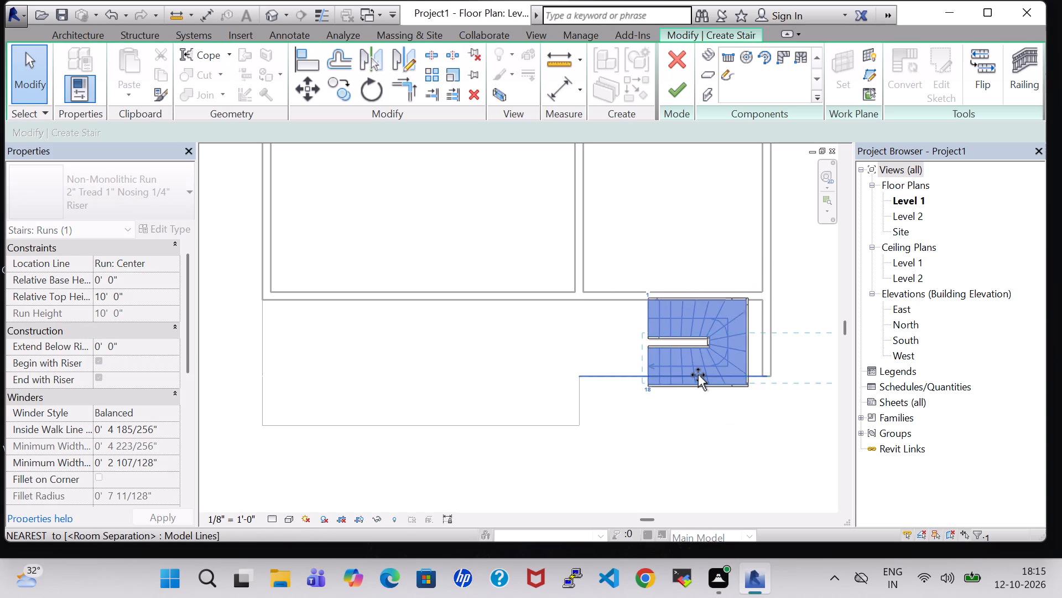
drag(698, 375, 698, 373)
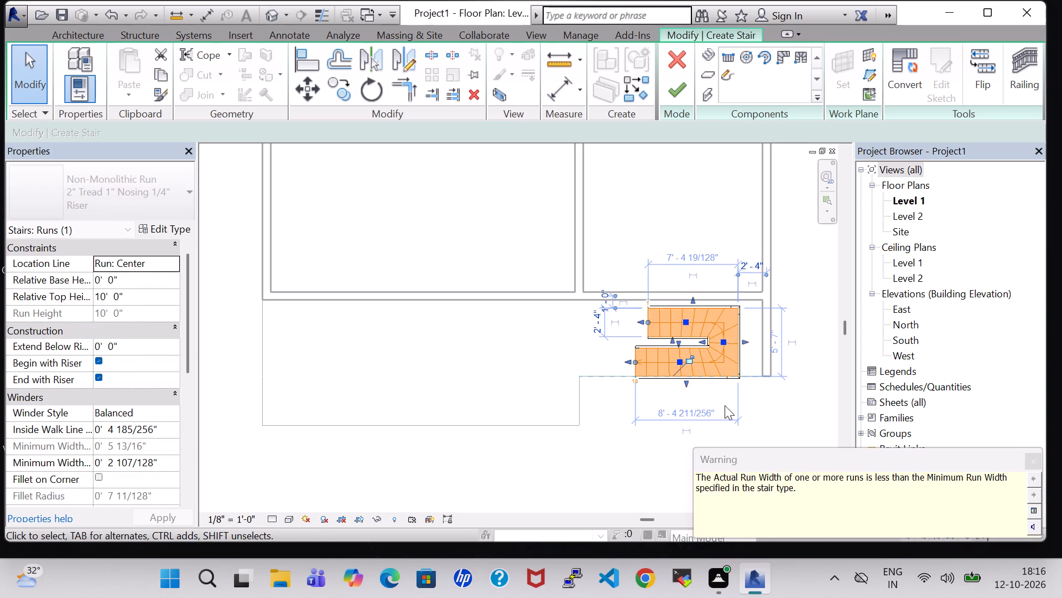
click(777, 401)
Move the stair run about 1'-6" east toward the east wall.
click(674, 358)
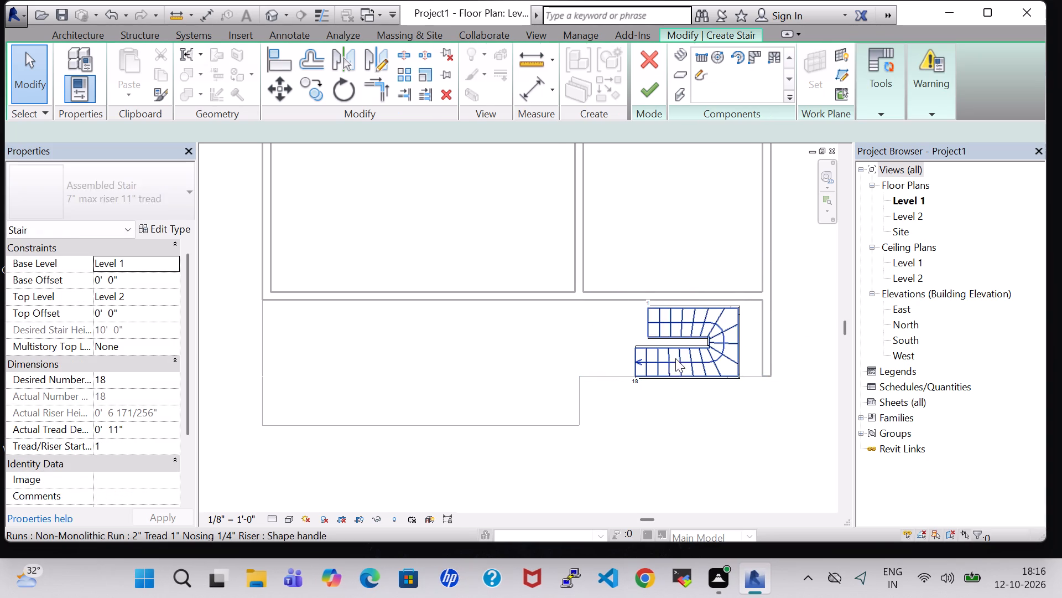
key(Right)
key(Right)
key(Right)
key(Right)
key(Right)
key(Right)
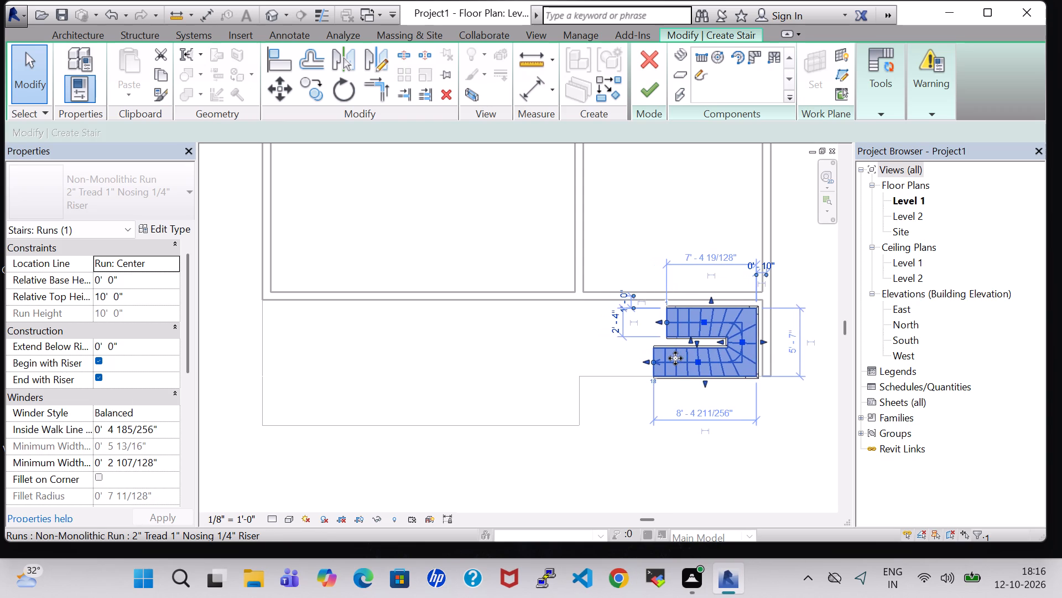
Nudge the stair run about 6" north and 3" east into the corner between the horizontal wall and the east wall.
key(Up)
key(Up)
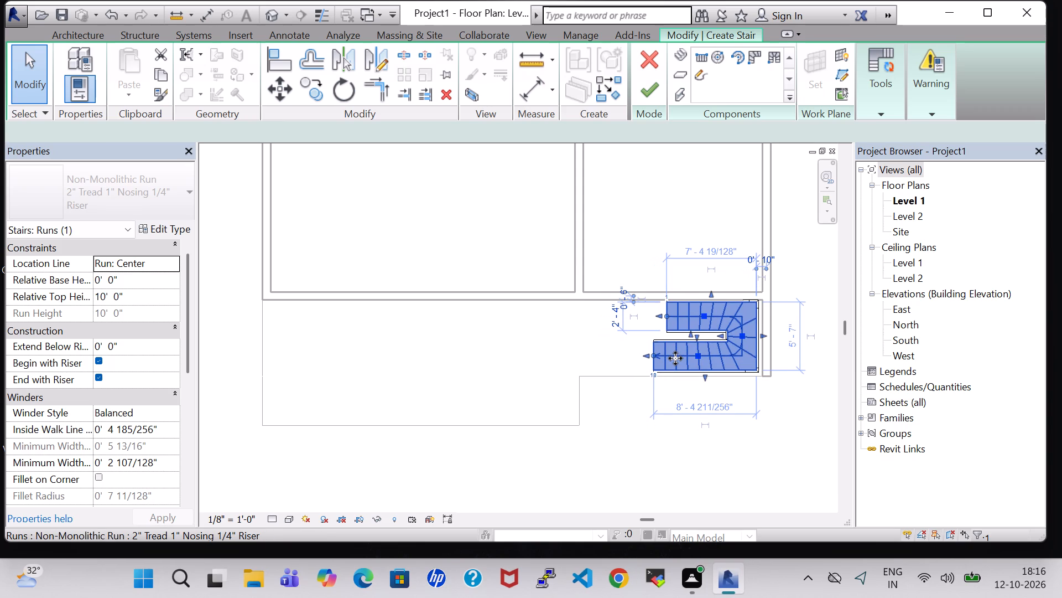
key(Right)
key(Down)
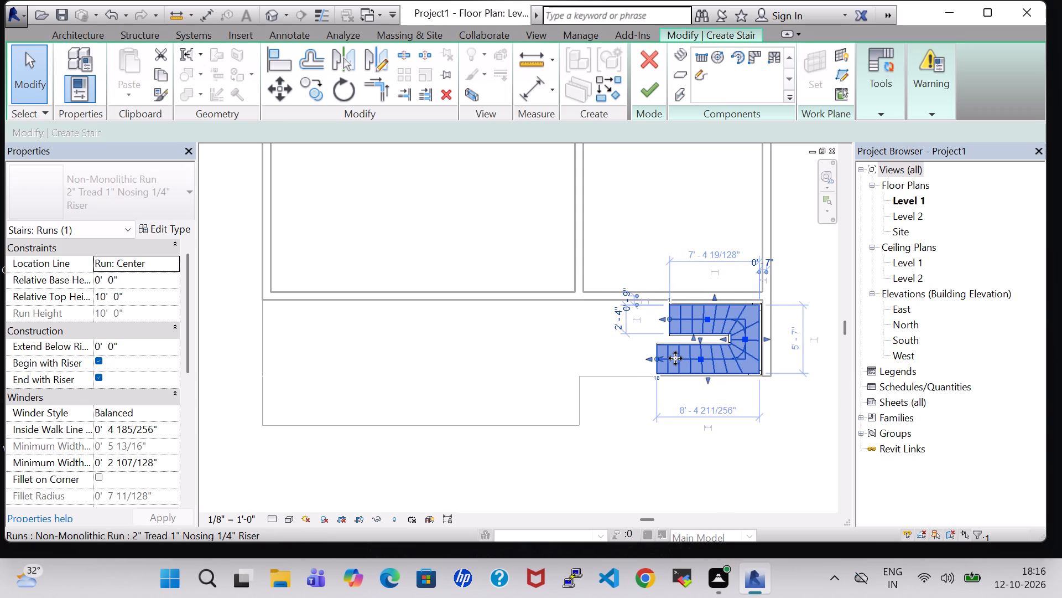
key(Right)
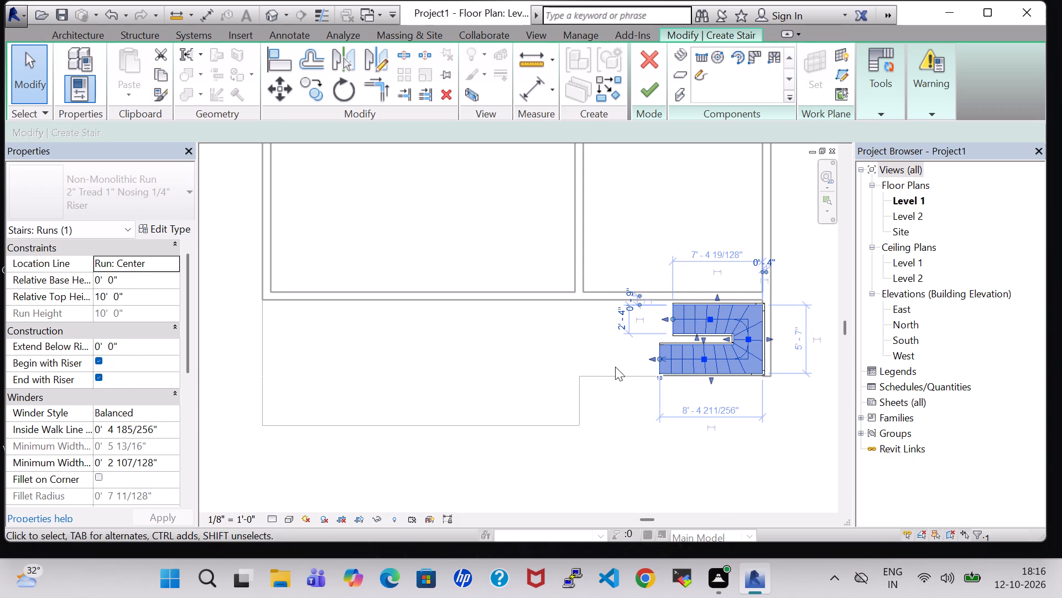
key(Left)
key(Up)
click(577, 451)
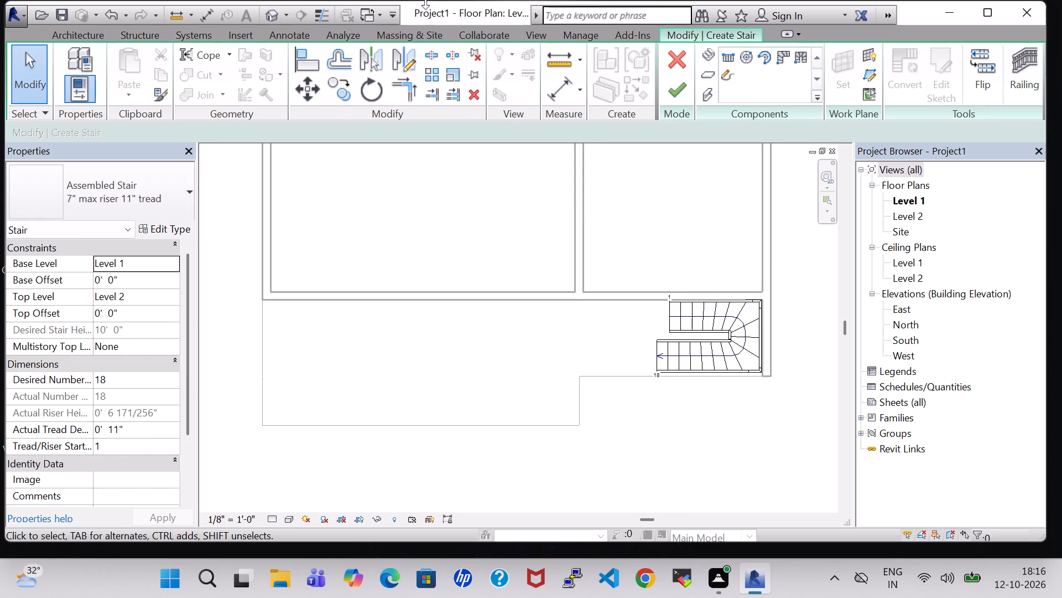
Inspect the stair from several sides in the 3D view and finish the stair edit.
click(274, 16)
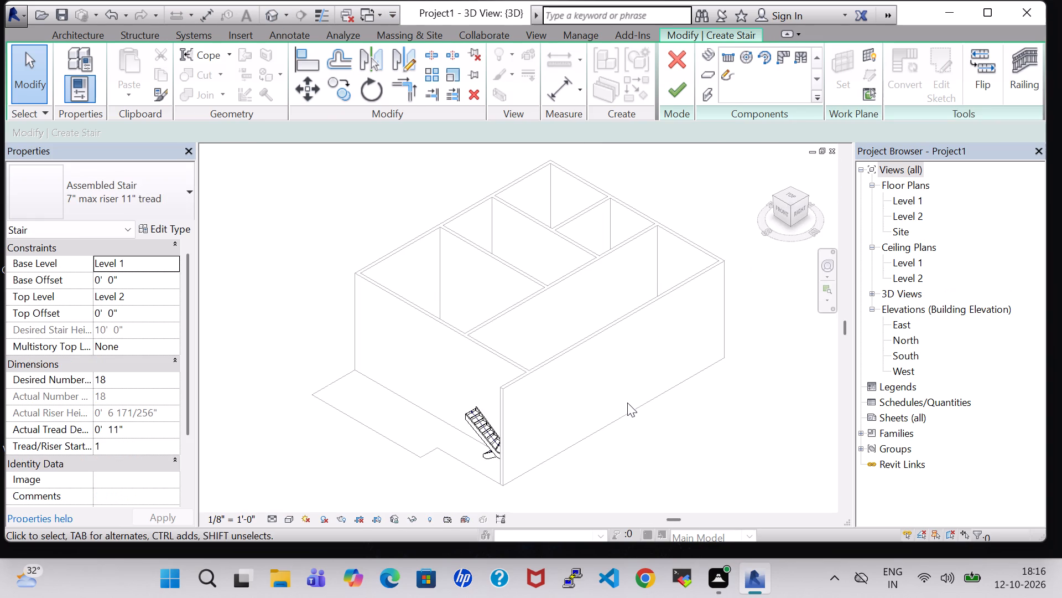
shift+middle_drag(608, 503, 731, 417)
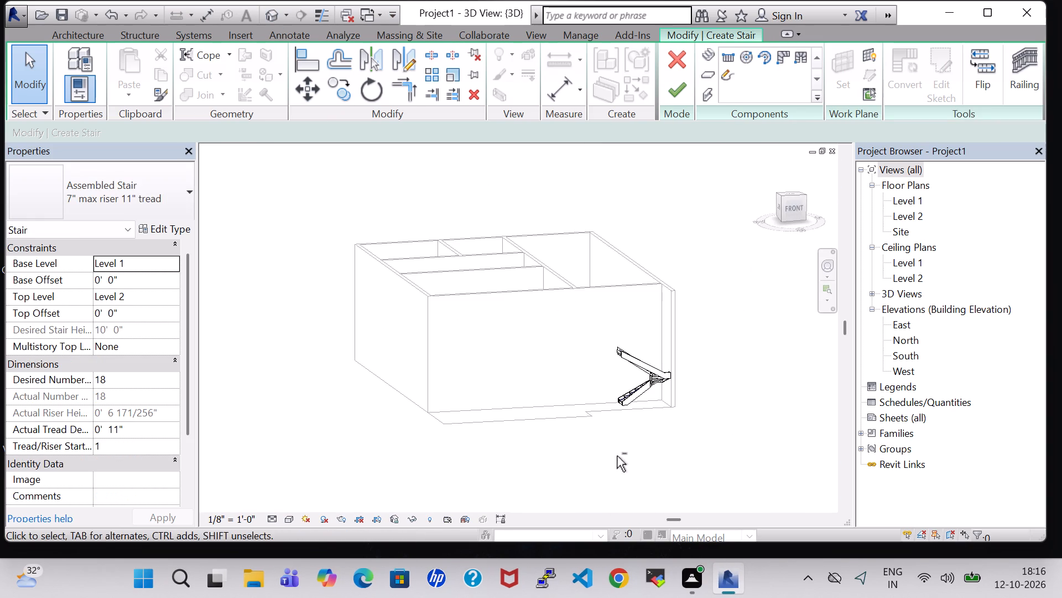
shift+middle_drag(617, 456, 744, 456)
shift+middle_drag(755, 352, 763, 430)
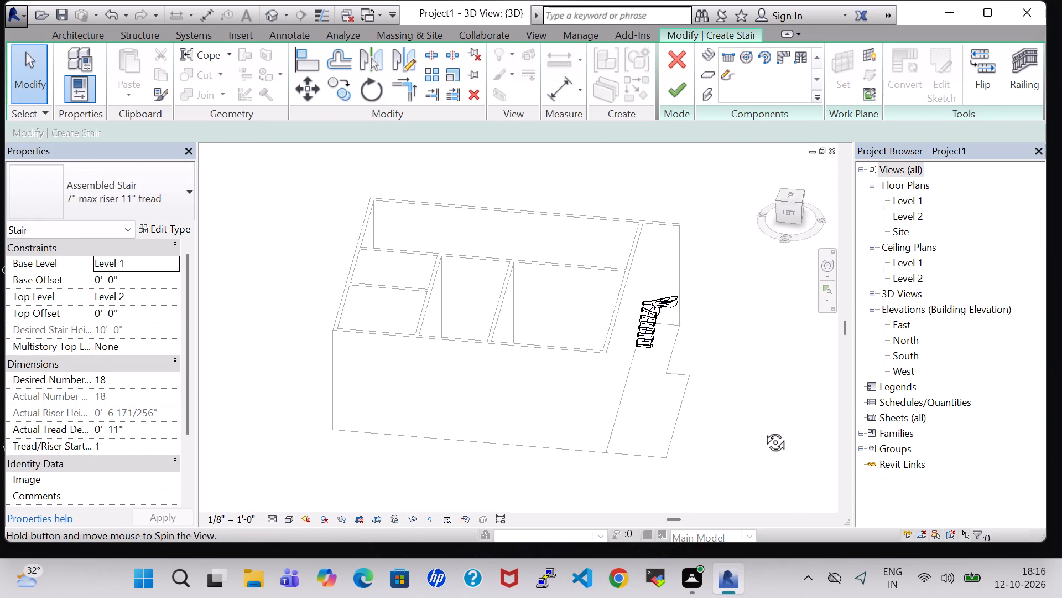
shift+middle_drag(763, 430, 761, 430)
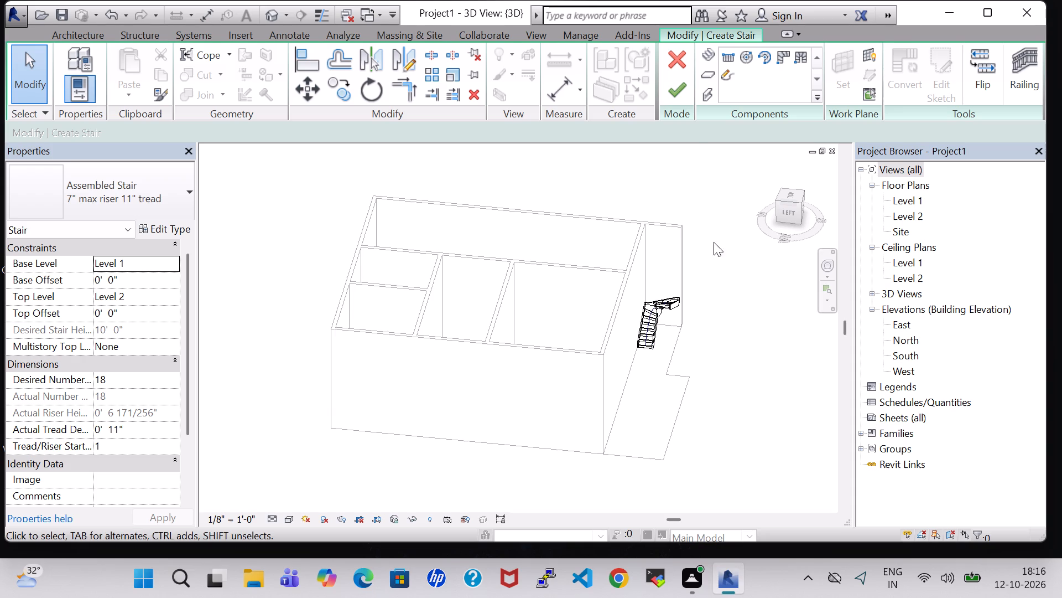
click(674, 100)
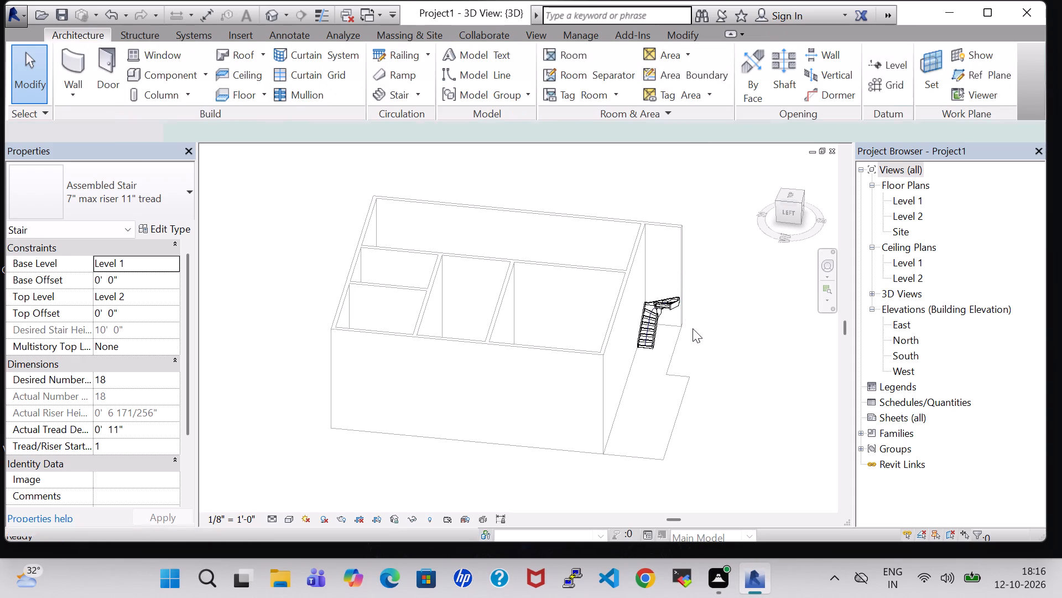
Delete the stair's outer railing along the walls.
click(662, 287)
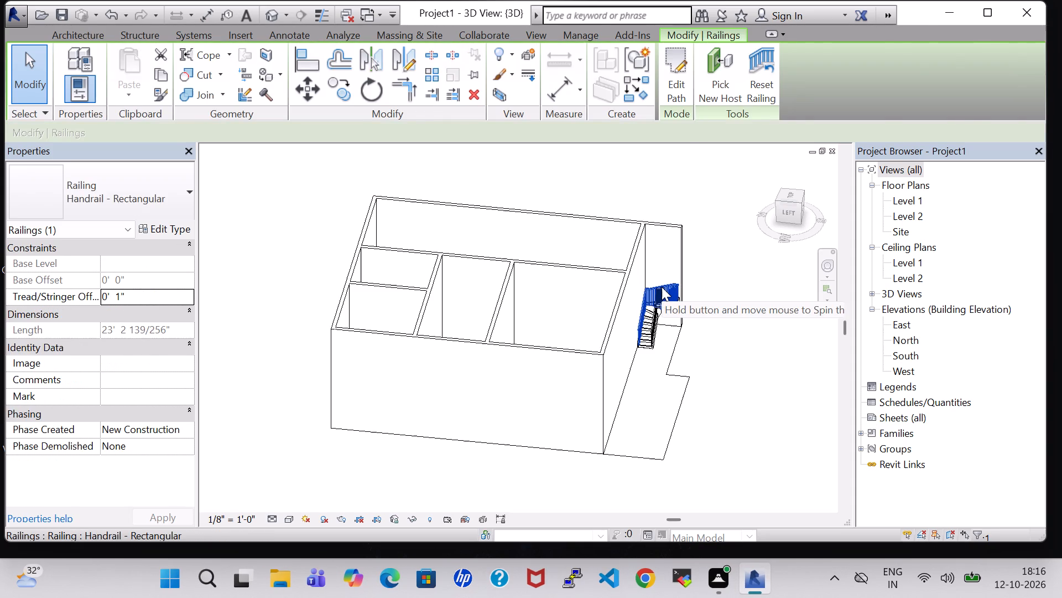
key(Delete)
click(708, 339)
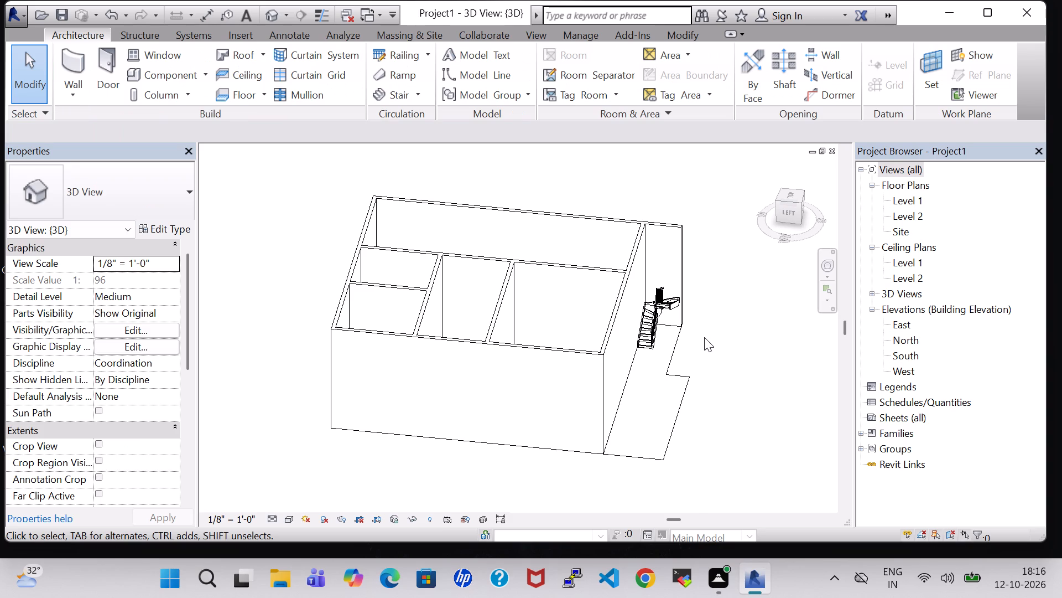
Switch the 3D view to a shaded visual style and view the stair from the front.
scroll(703, 337, up, 1)
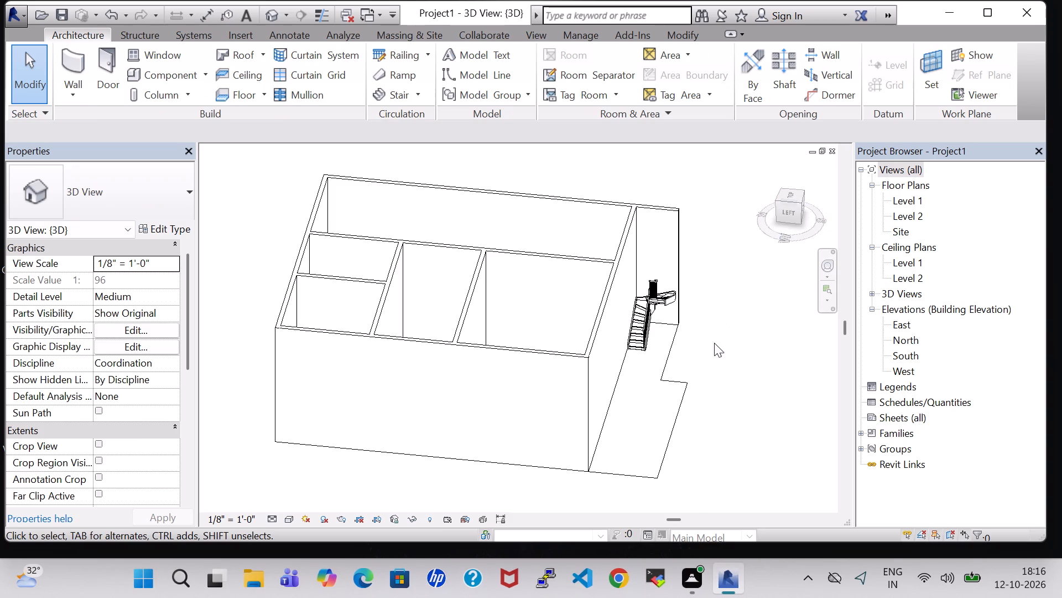
shift+middle_drag(711, 380, 539, 411)
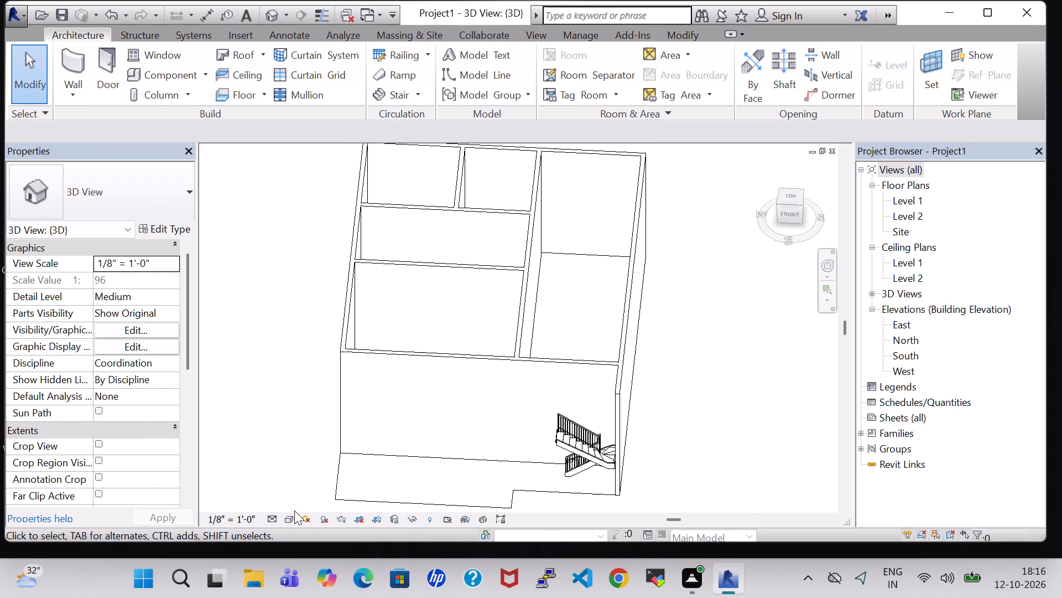
click(286, 523)
click(321, 480)
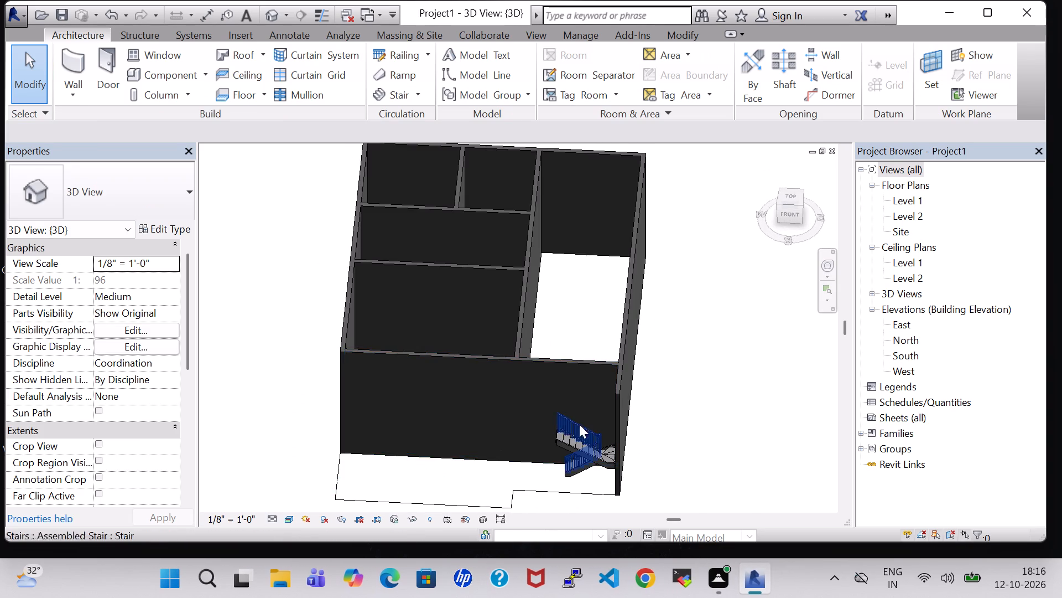
scroll(631, 396, down, 2)
shift+middle_drag(640, 391, 646, 329)
shift+middle_click(646, 329)
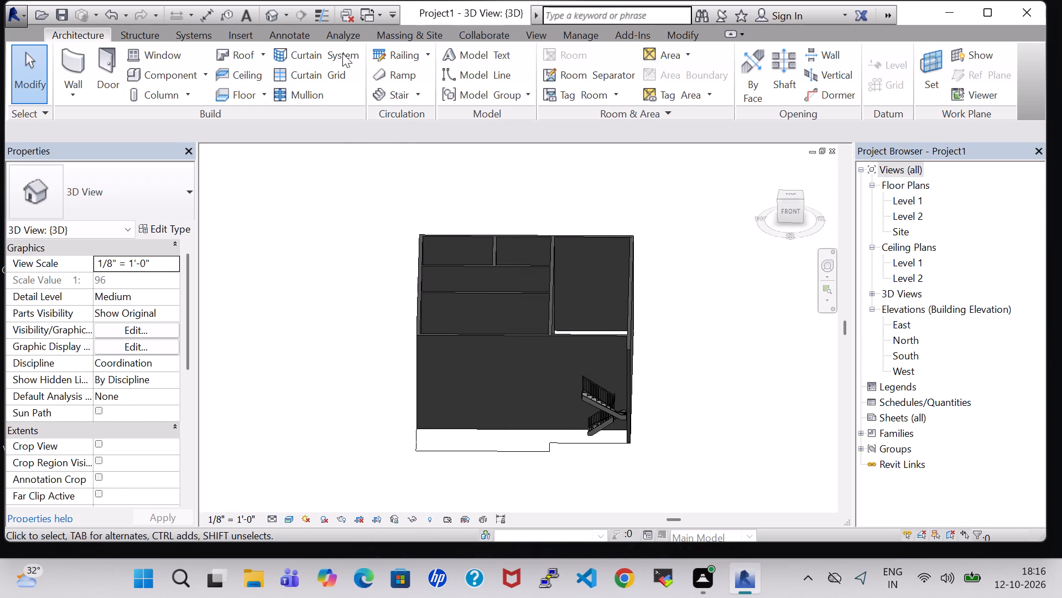
In the Level 1 floor plan, set the unconnected height of the long vertical interior wall to 10' 0".
double_click(919, 194)
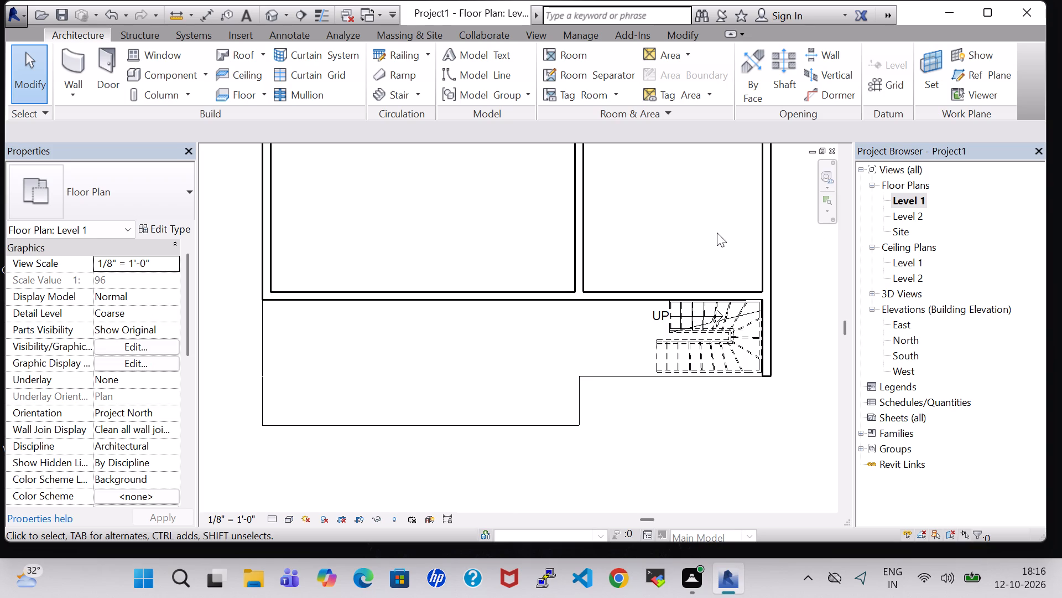
scroll(590, 258, down, 6)
middle_drag(603, 237, 616, 321)
click(605, 311)
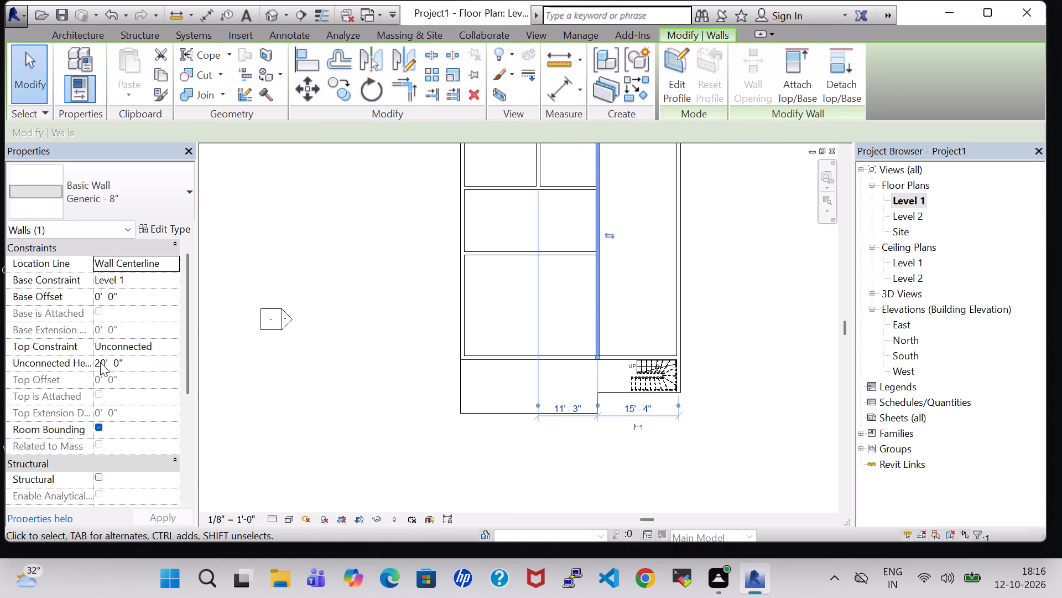
click(100, 362)
key(BackSpace)
key(1)
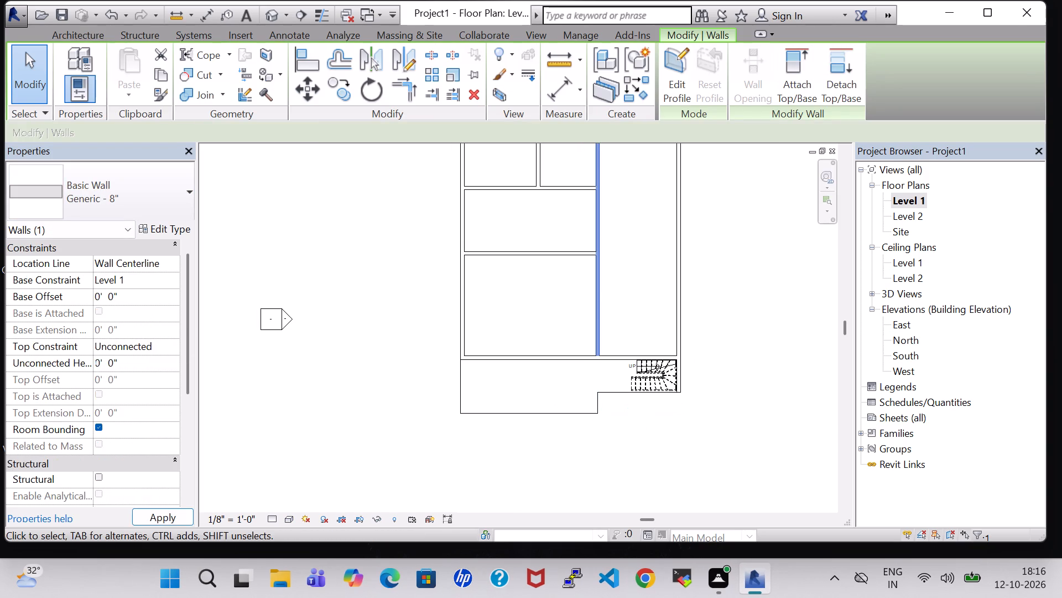
key(Return)
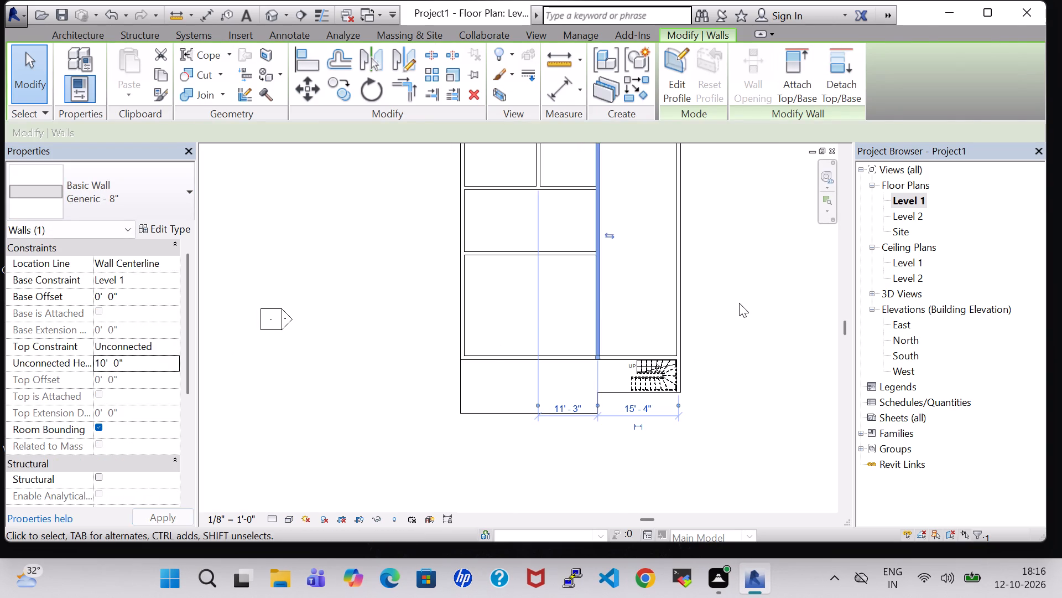
click(739, 303)
Set the east exterior wall's unconnected height to 10' 0".
click(681, 286)
scroll(681, 286, down, 2)
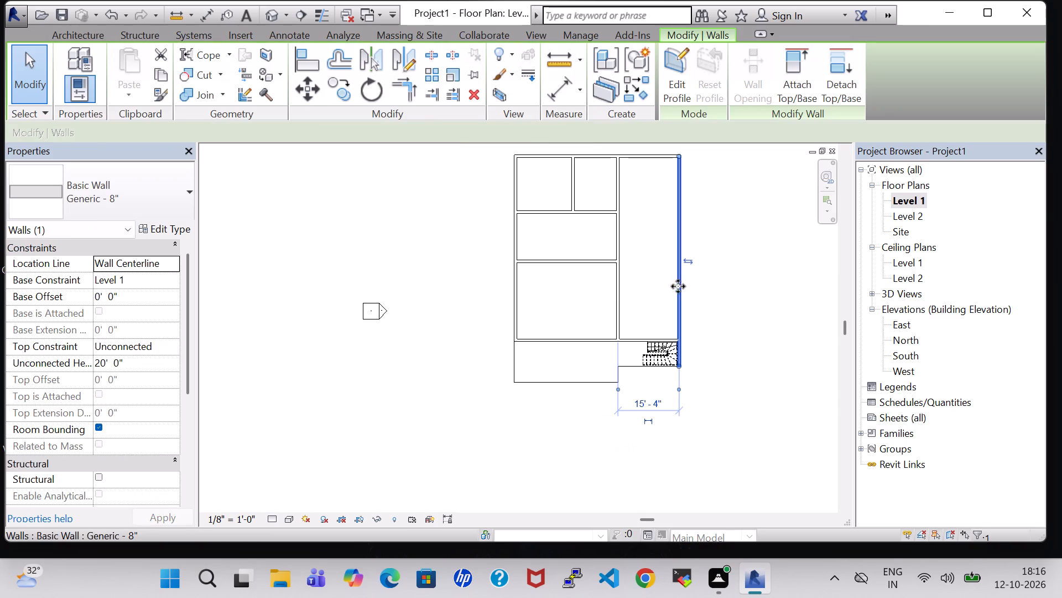
click(100, 363)
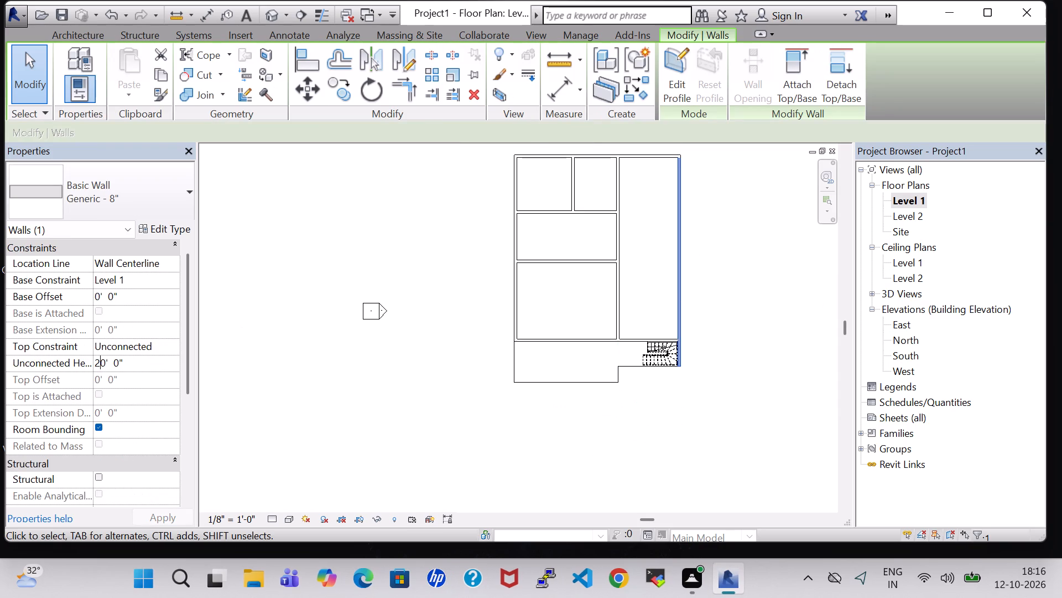
key(BackSpace)
key(1)
key(Return)
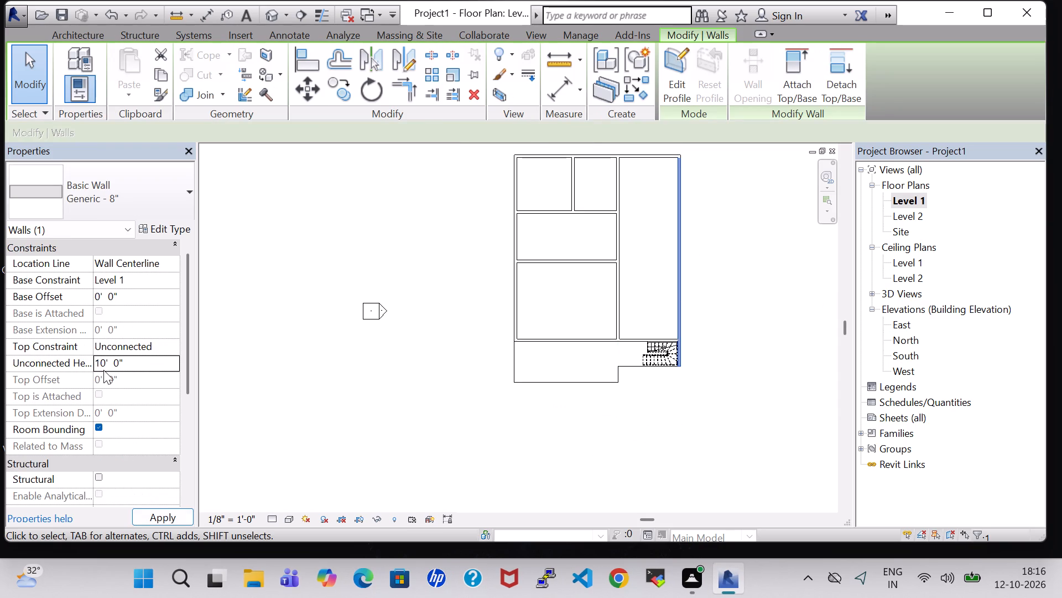
Set the unconnected height of the horizontal wall along the southern strip to 10' 0".
click(582, 340)
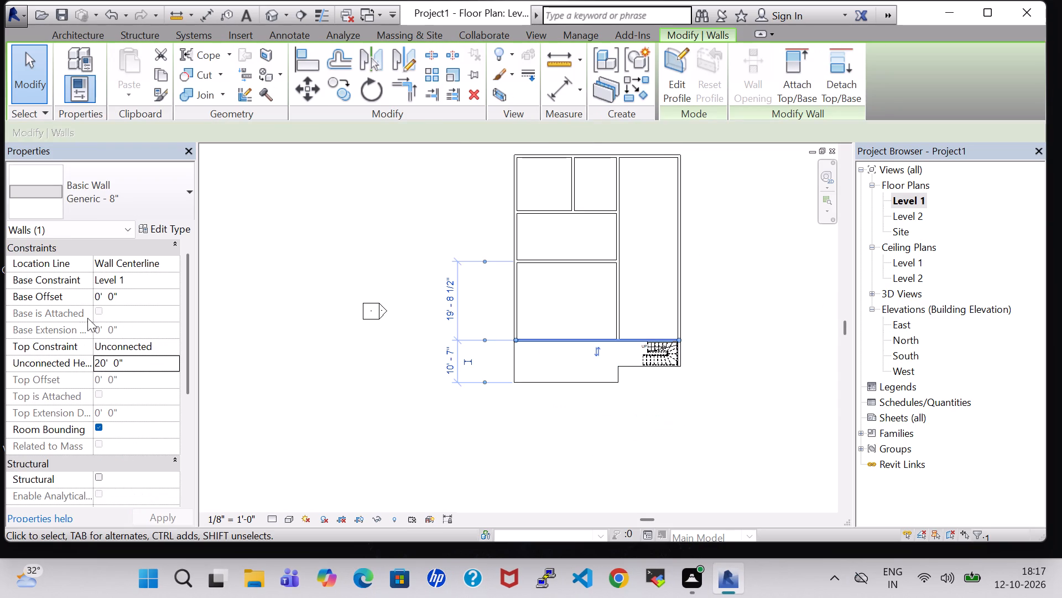
click(100, 359)
key(Right)
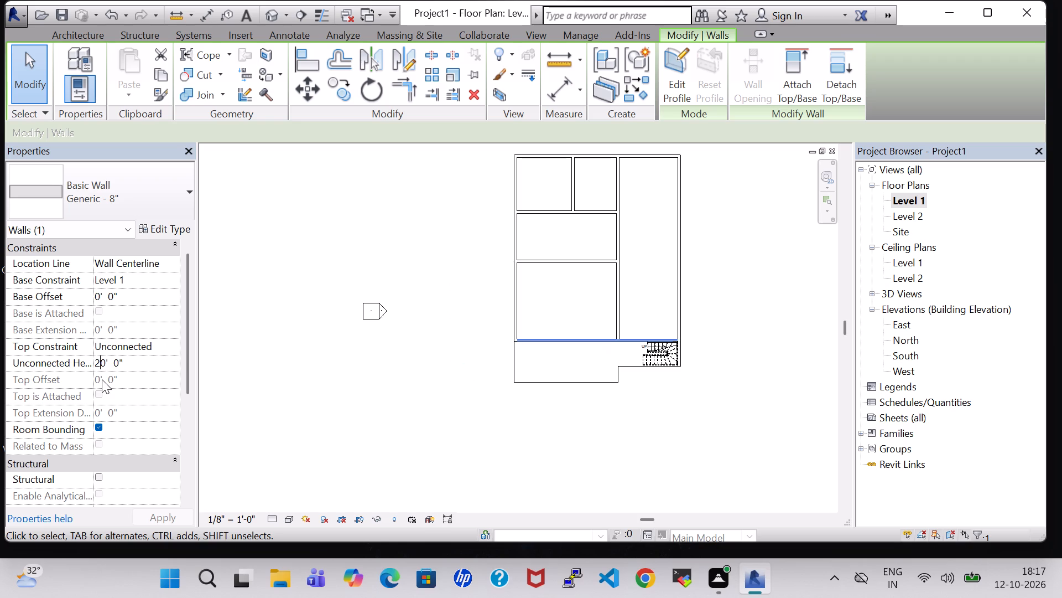
key(BackSpace)
key(1)
key(Return)
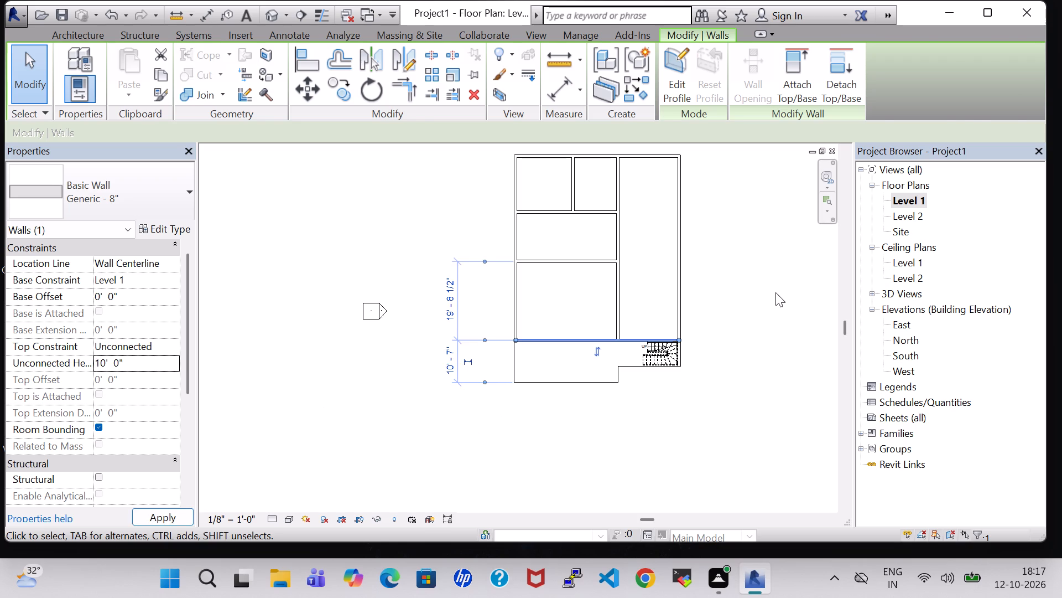
click(775, 292)
Set the west exterior wall's unconnected height to 10' 0".
click(512, 290)
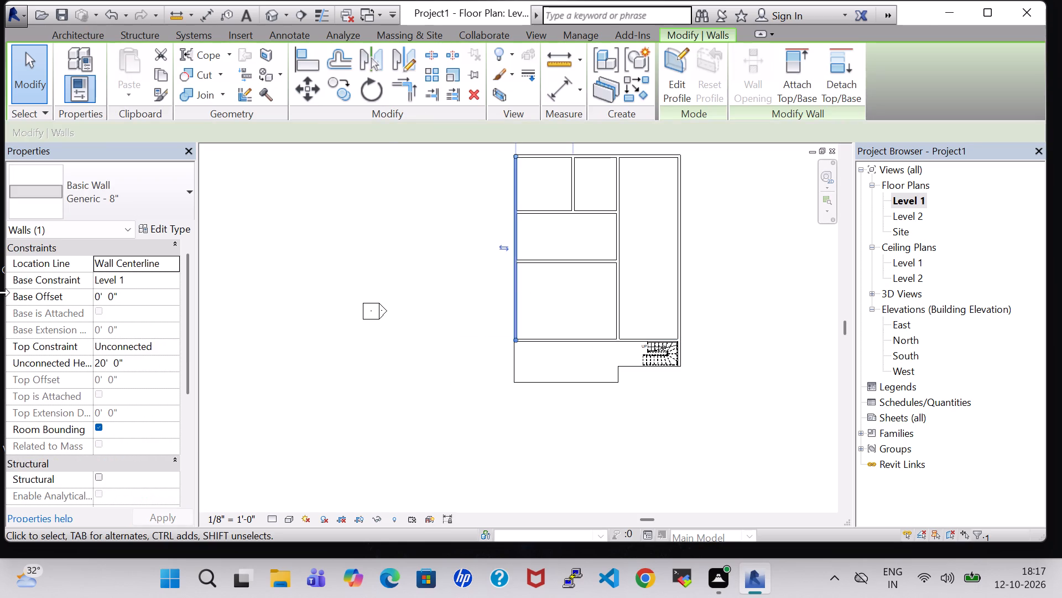
click(101, 362)
key(BackSpace)
key(1)
key(Return)
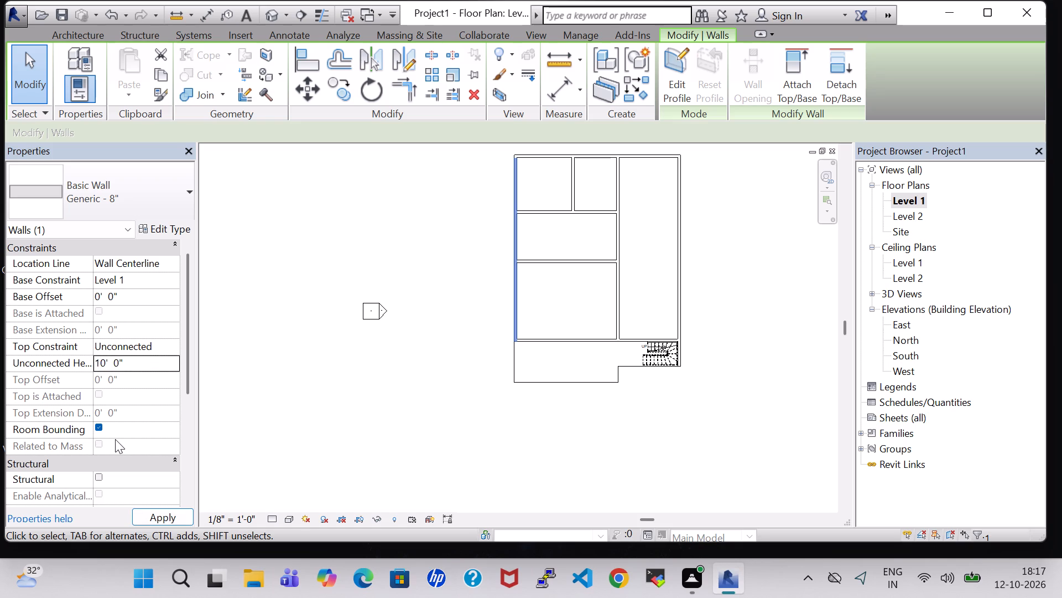
Set the unconnected height of the horizontal partition south of the two small northern rooms to 10' 0".
click(589, 215)
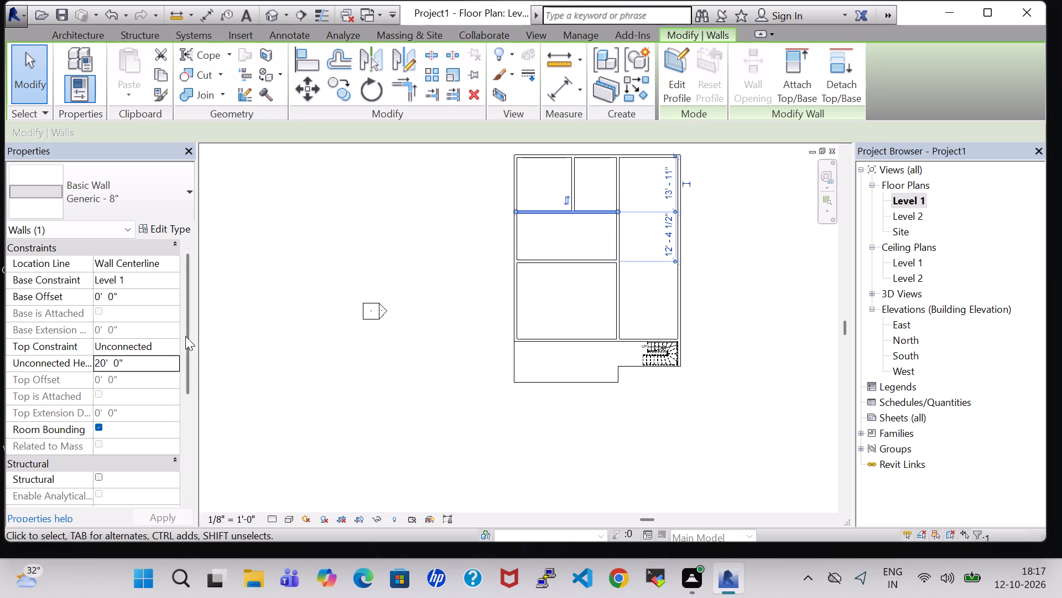
click(102, 360)
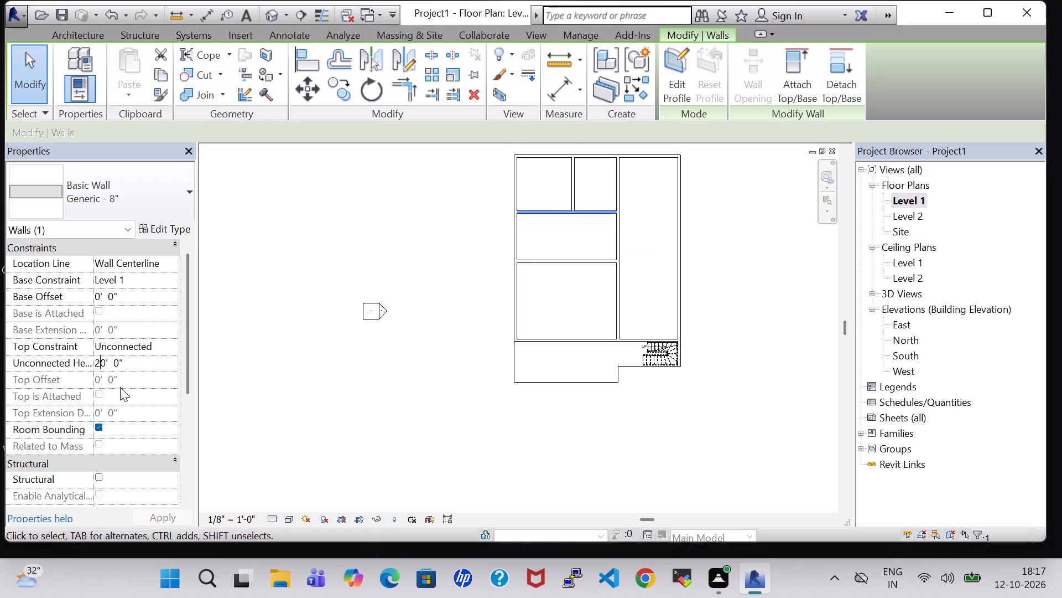
key(BackSpace)
key(1)
key(Return)
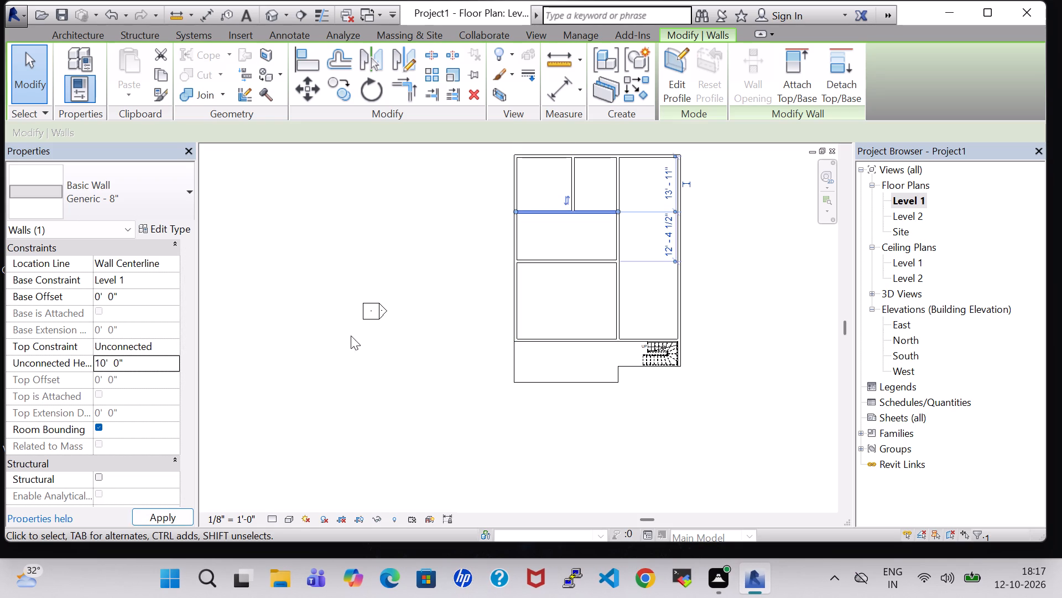
click(747, 285)
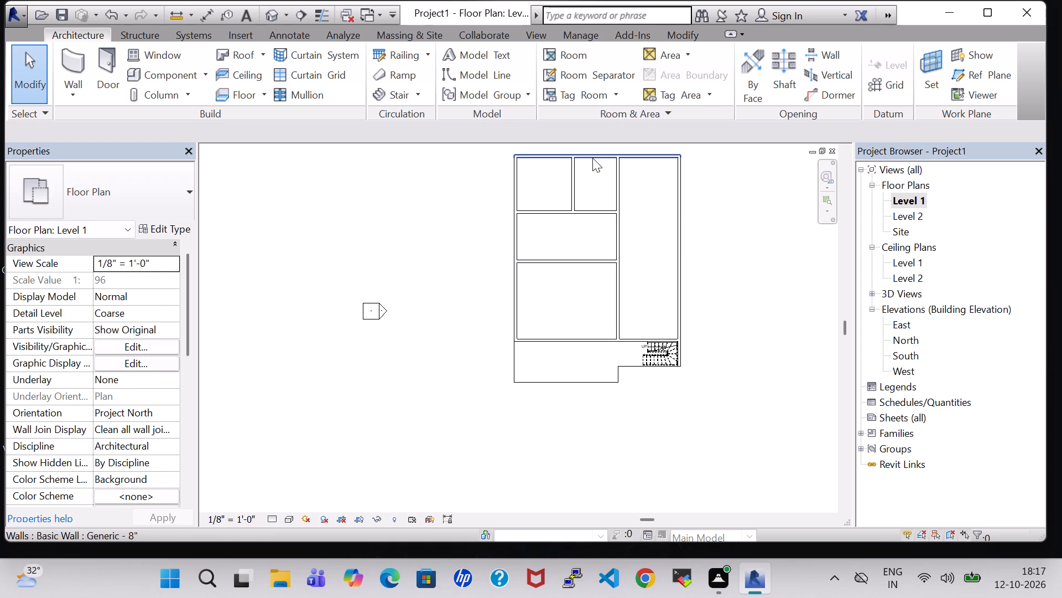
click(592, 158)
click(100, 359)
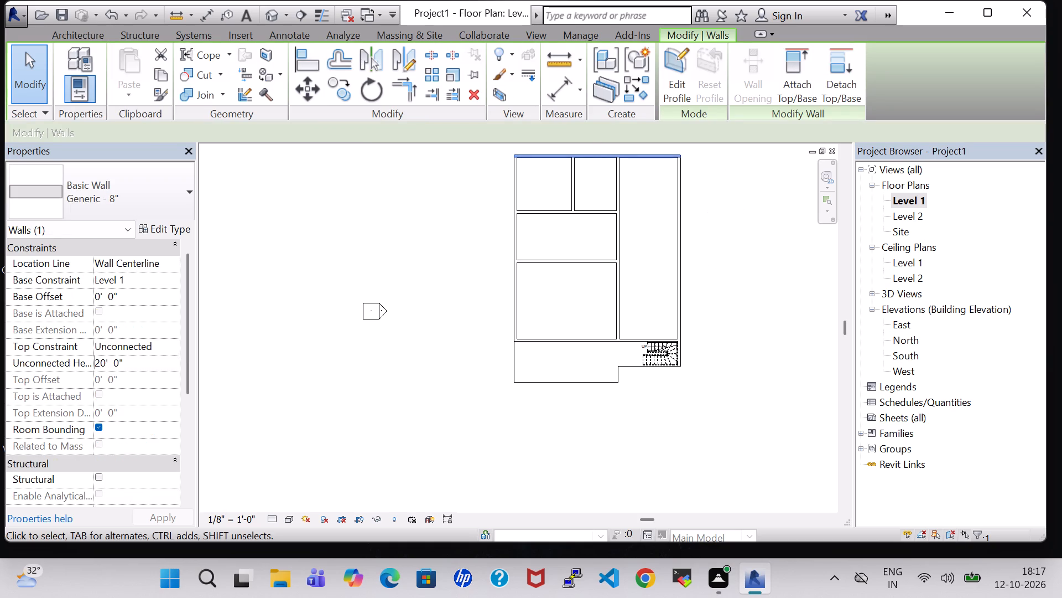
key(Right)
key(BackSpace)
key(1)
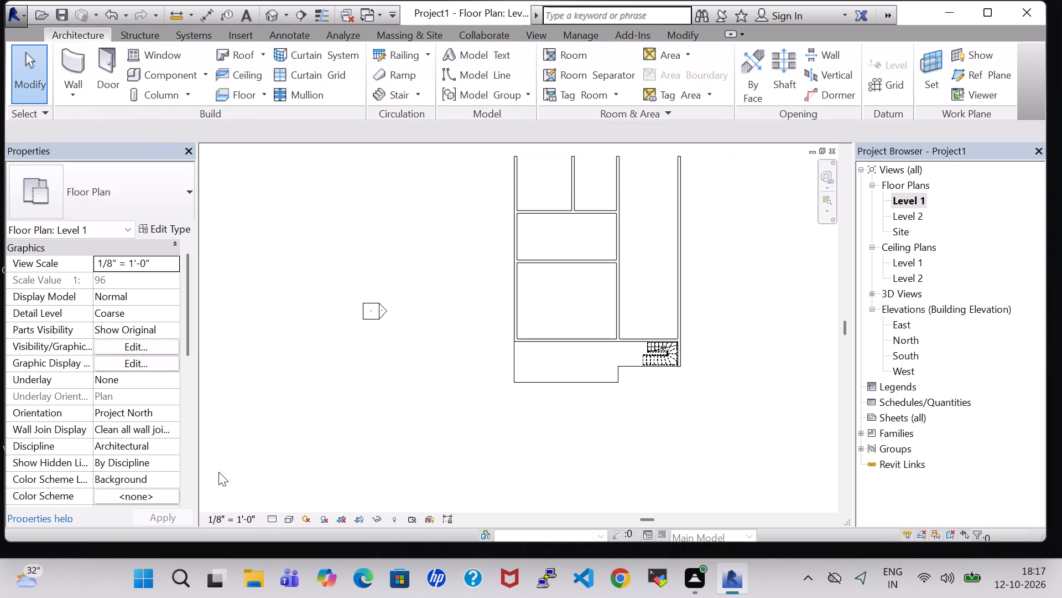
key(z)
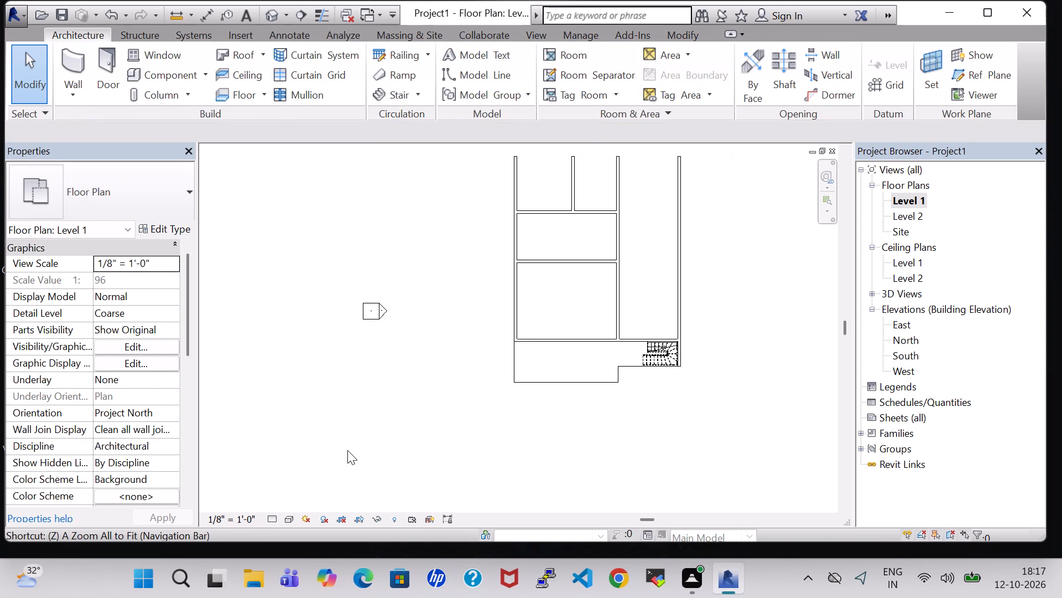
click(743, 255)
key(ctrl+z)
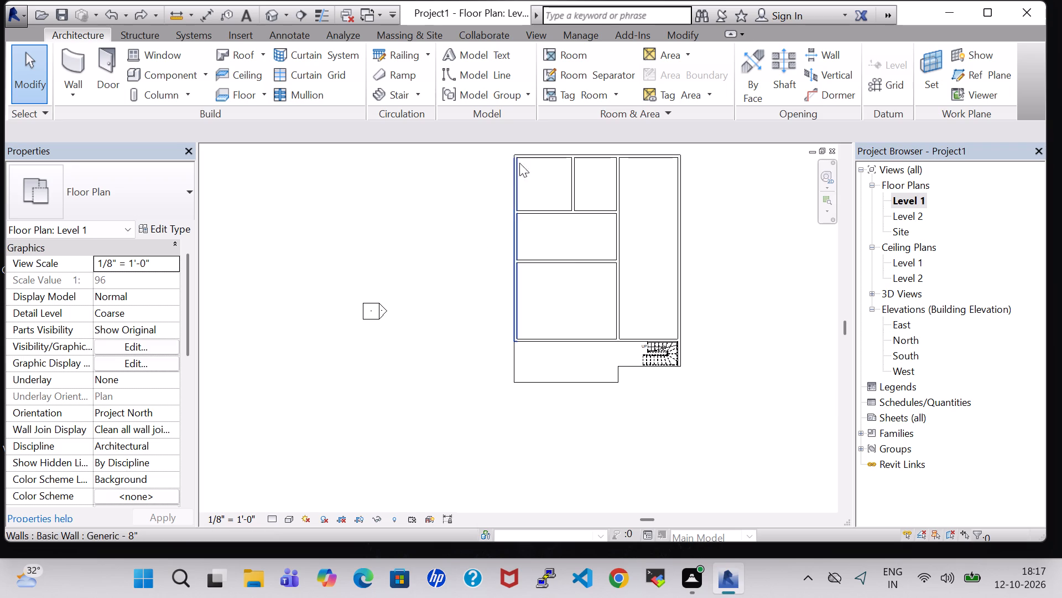
Set the north exterior wall's unconnected height to 10' 0".
click(565, 161)
click(103, 362)
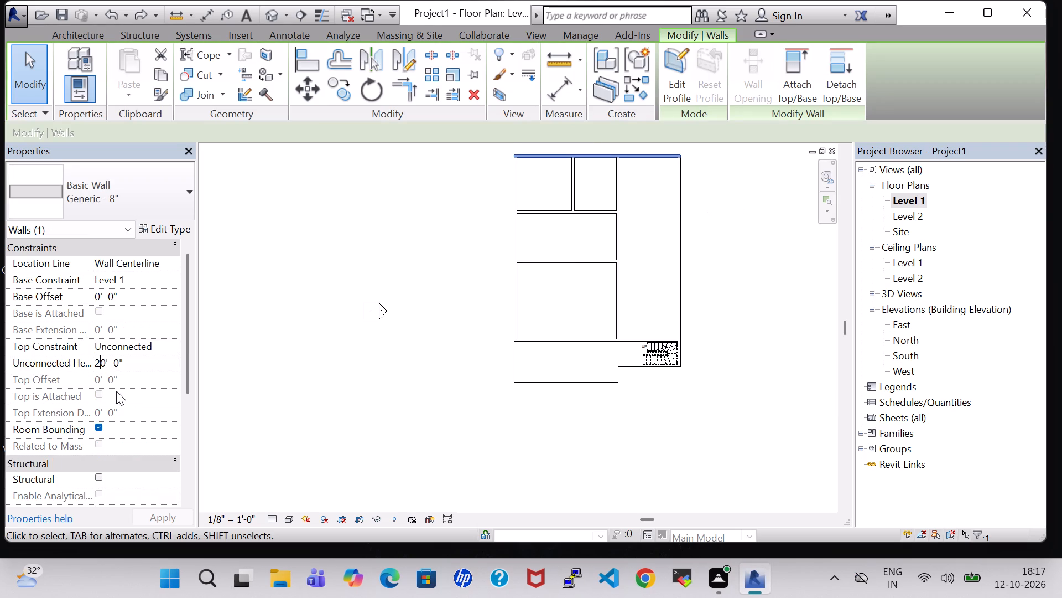
key(BackSpace)
key(1)
key(Return)
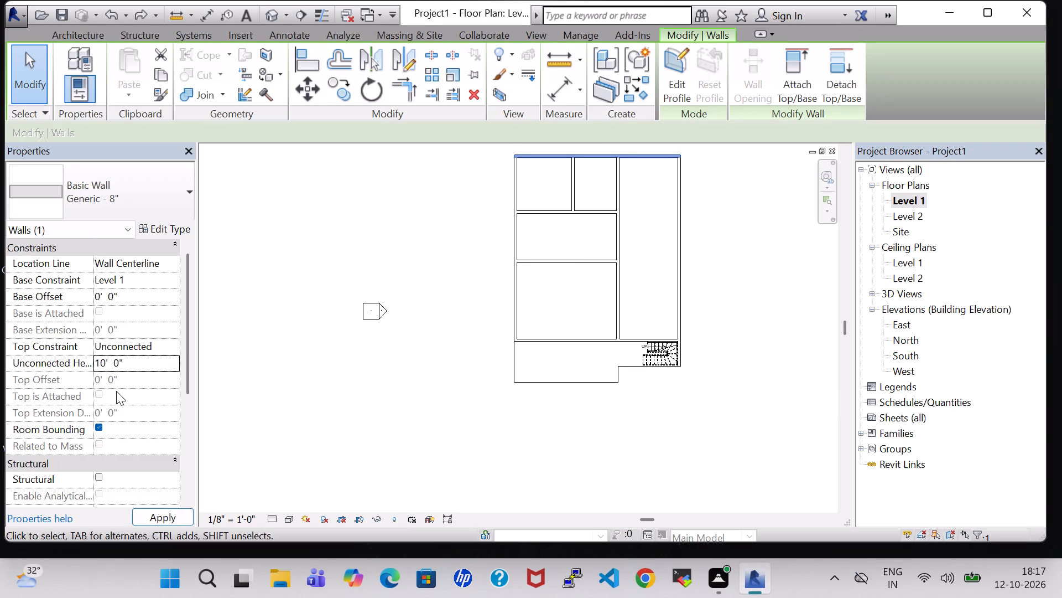
Set the unconnected height of the short partition between the two small northern rooms to 10' 0".
click(580, 179)
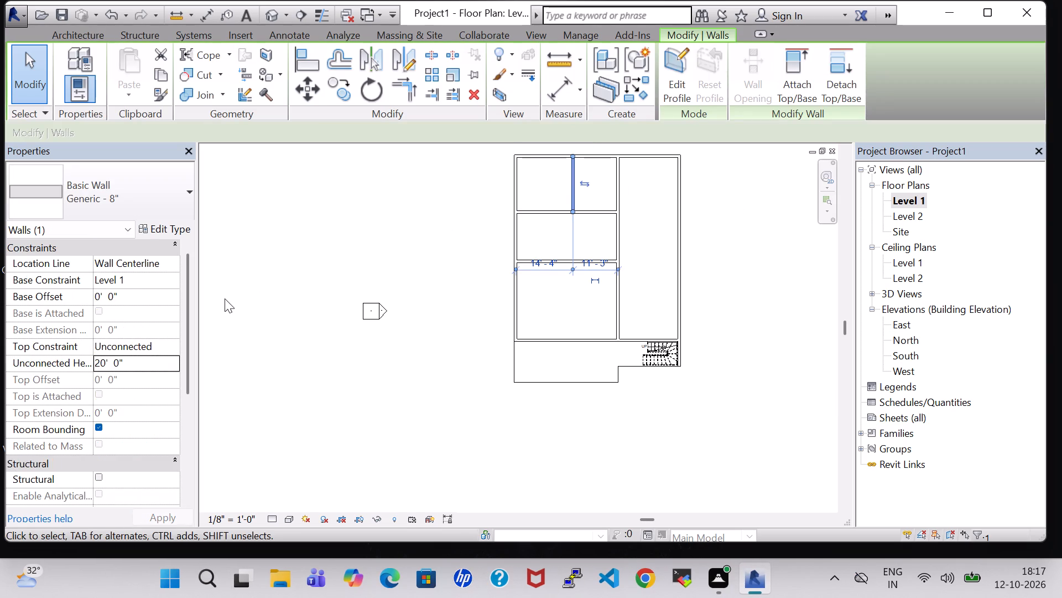
click(102, 363)
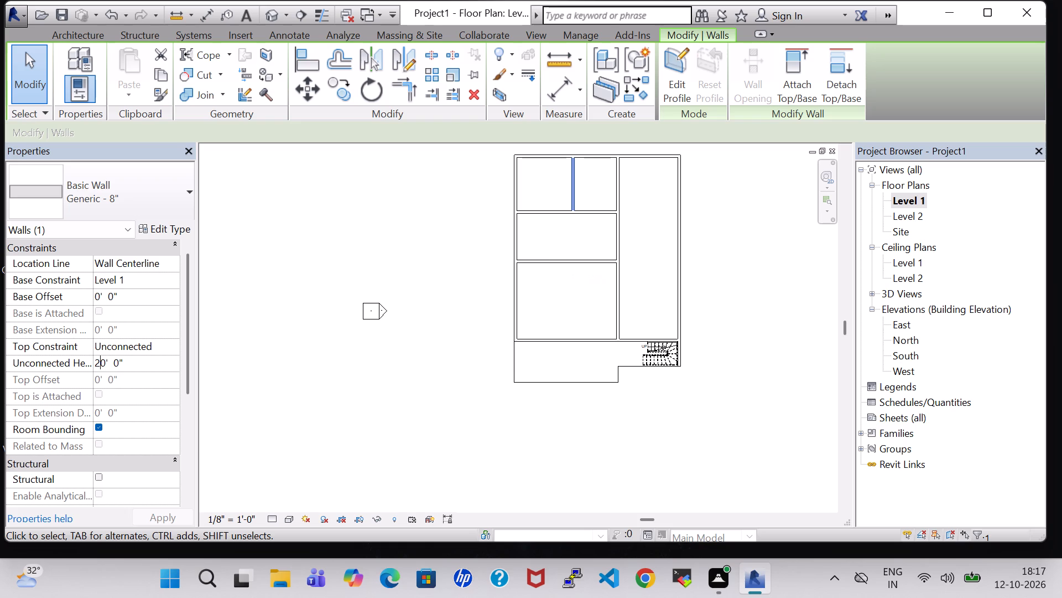
key(BackSpace)
key(1)
key(Return)
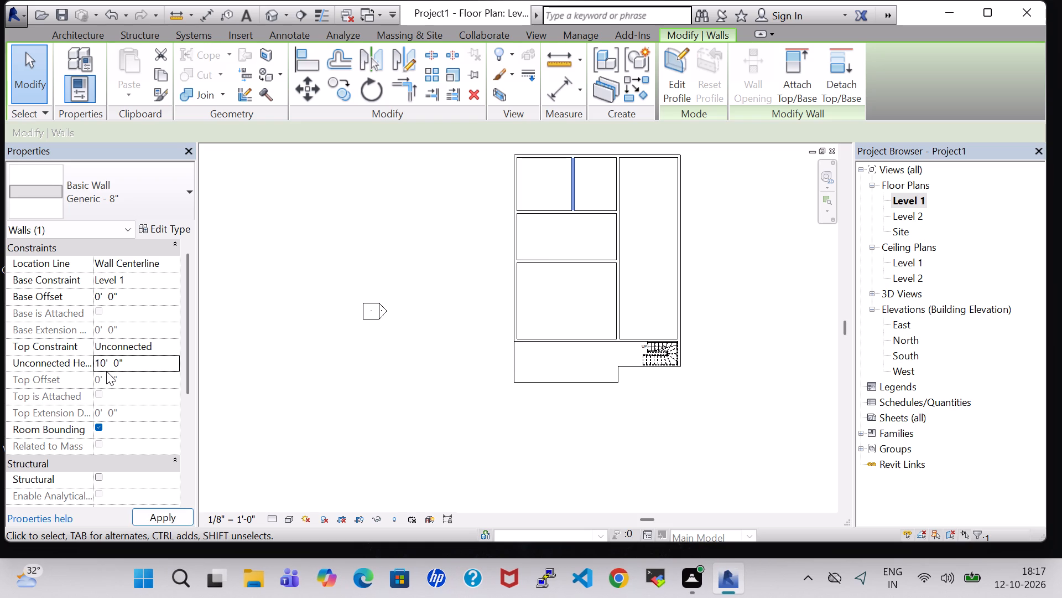
click(760, 231)
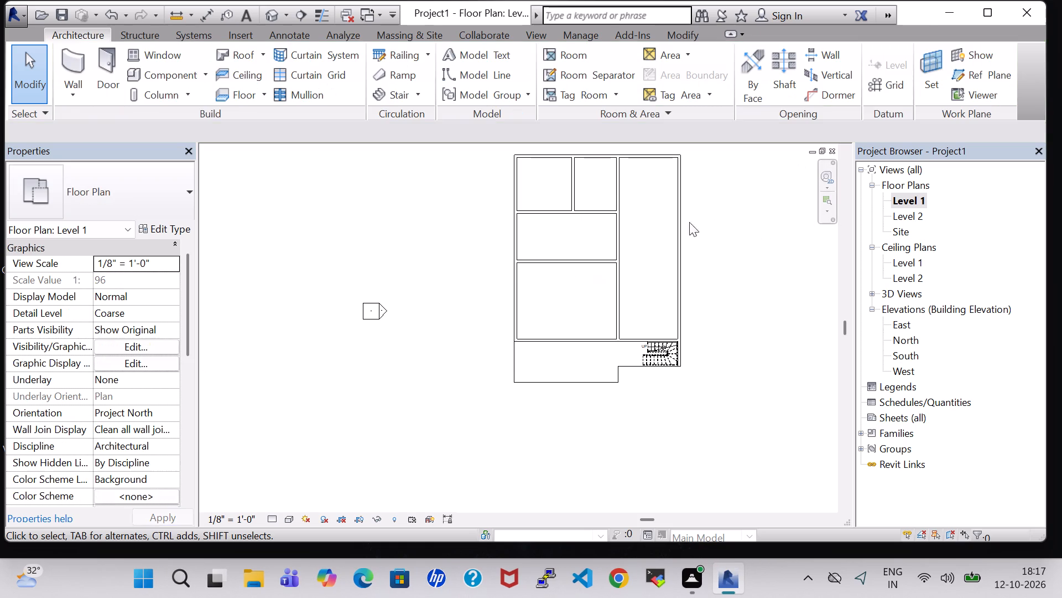
Check the heights of the long north-south partition and east wall, and inspect all walls in 3D.
click(619, 182)
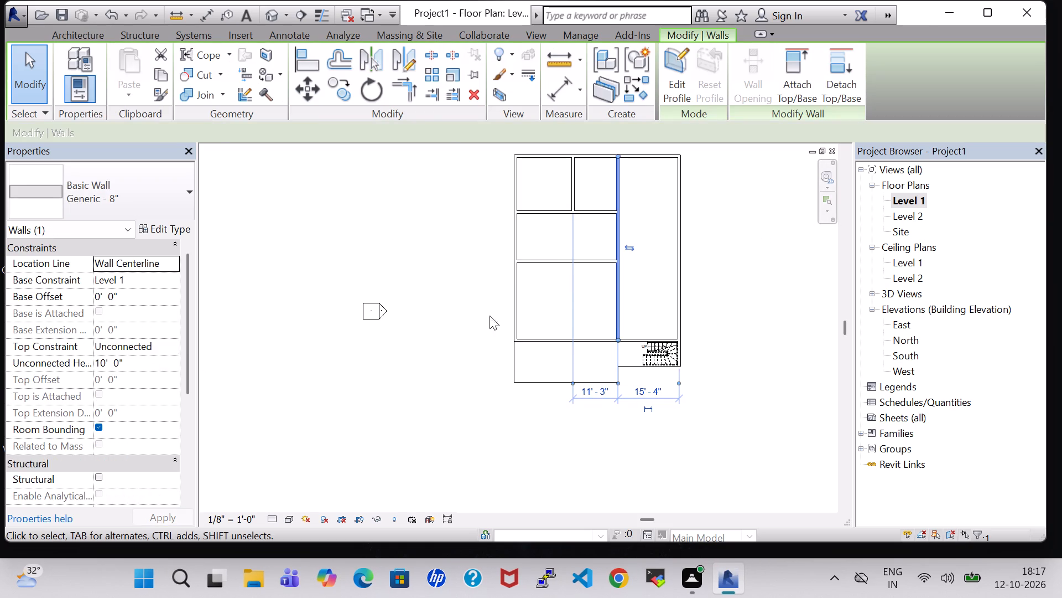
click(675, 260)
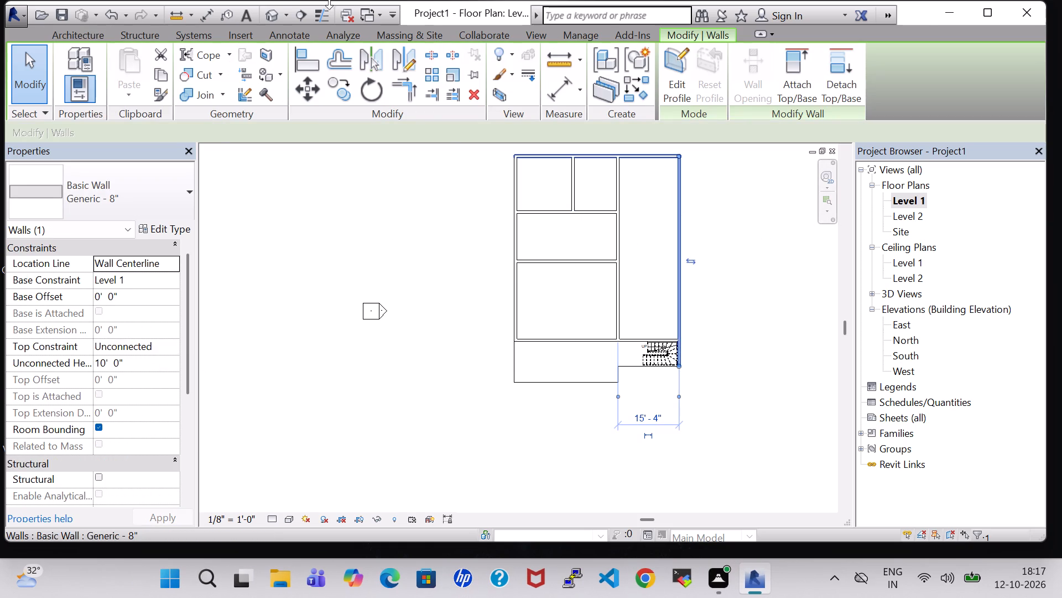
click(269, 15)
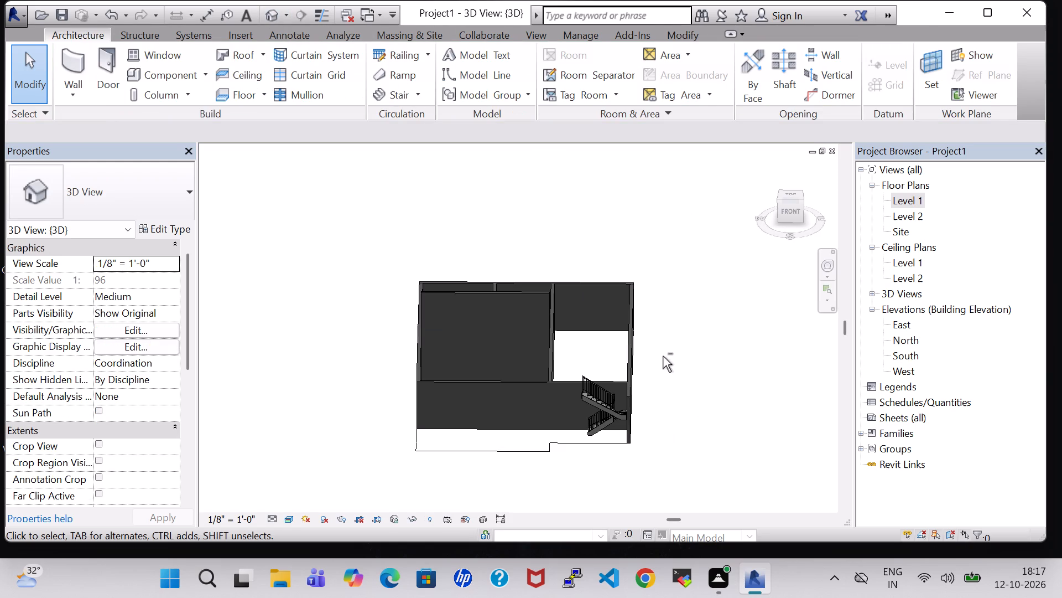
shift+middle_drag(663, 356, 522, 359)
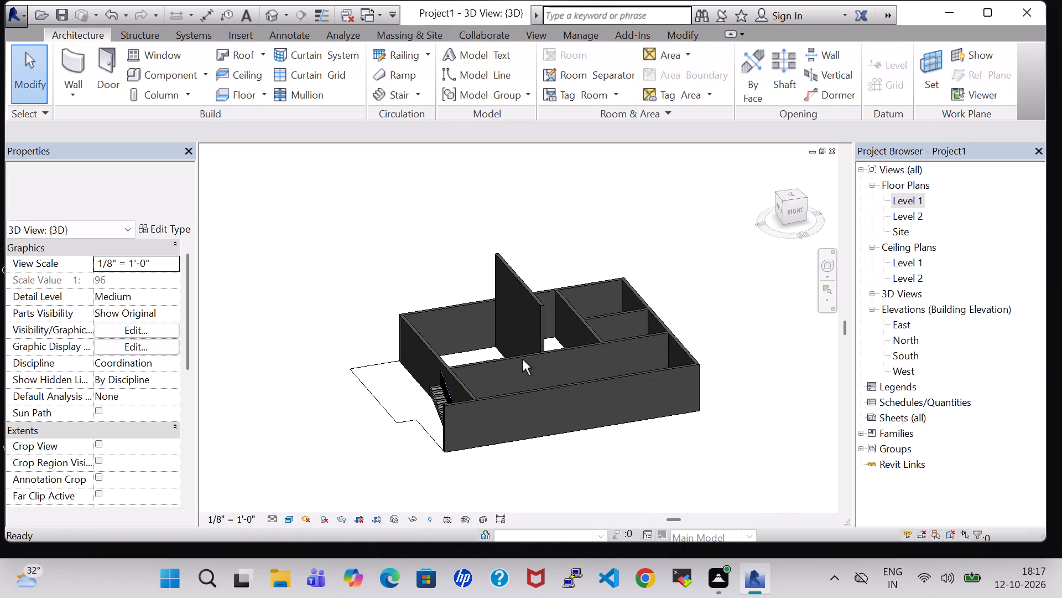
shift+middle_drag(630, 478, 781, 435)
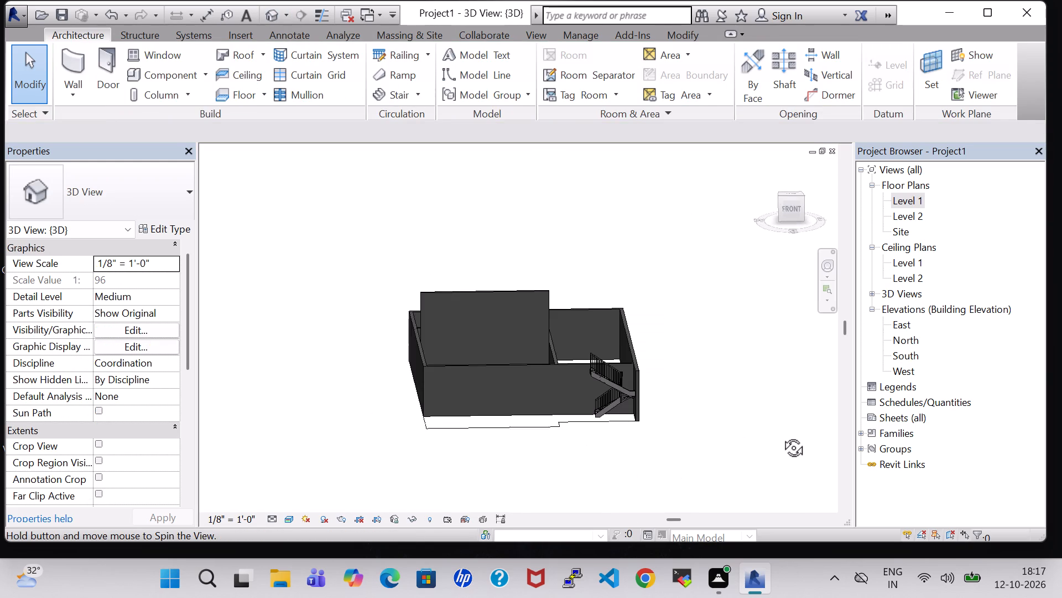
shift+middle_drag(781, 435, 780, 435)
In the Level 1 plan, set the unconnected height of the horizontal partition north of the large southwestern room to 10' 0".
double_click(923, 198)
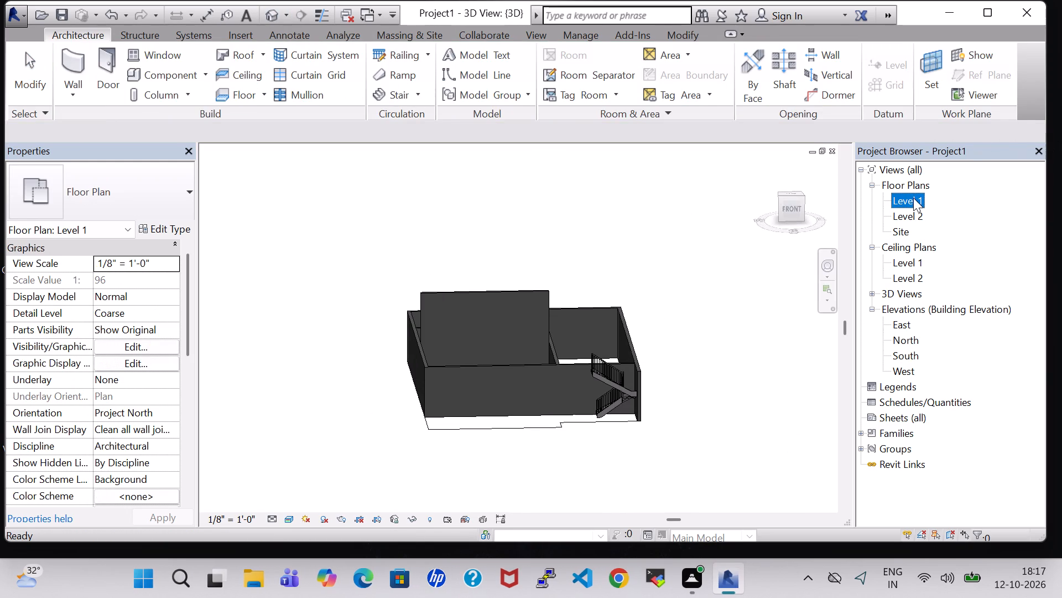
double_click(913, 198)
click(607, 263)
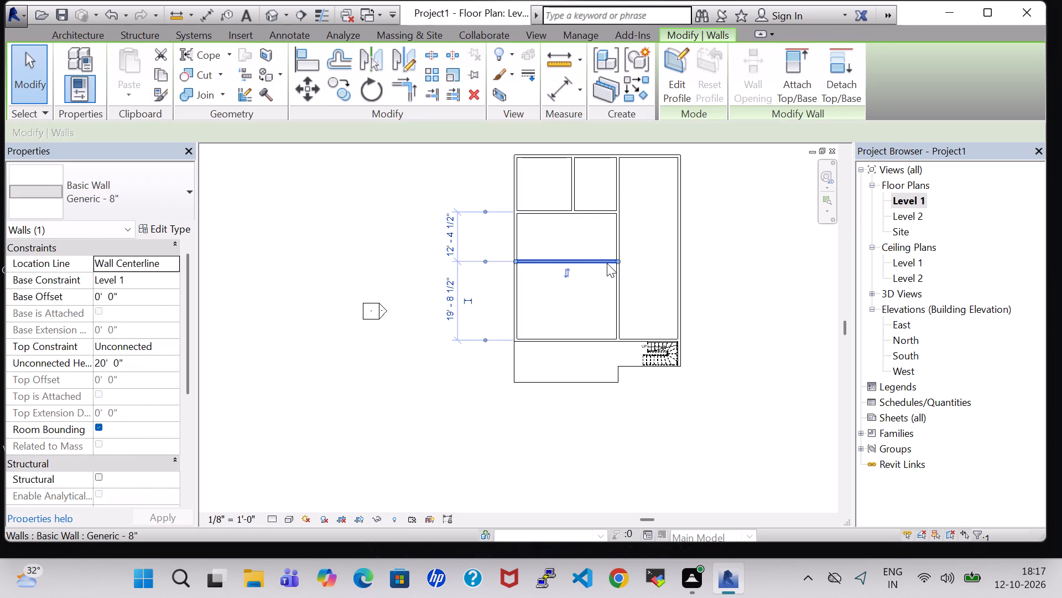
click(98, 364)
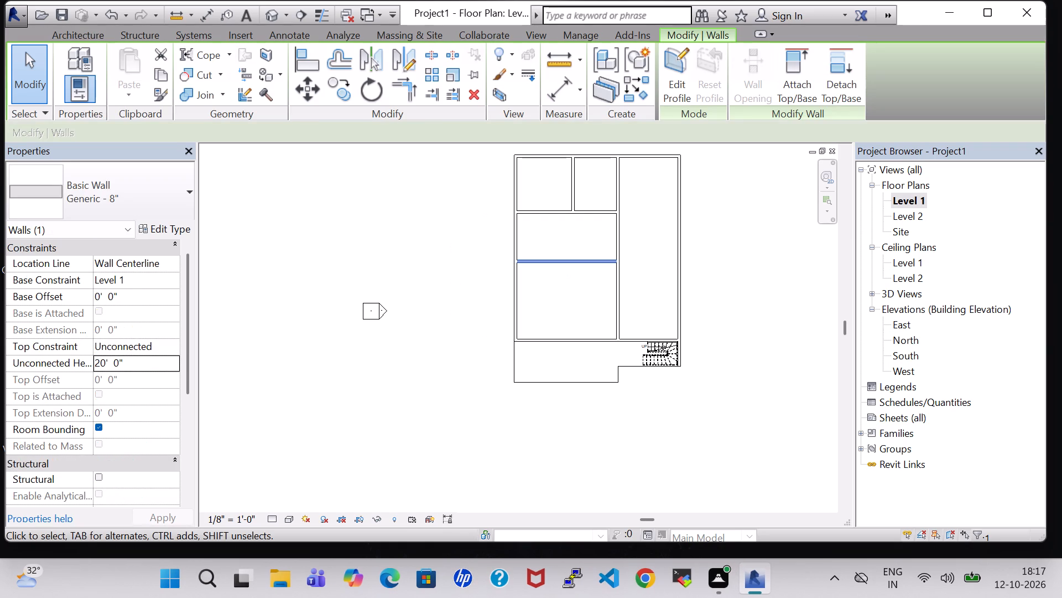
key(Right)
key(BackSpace)
key(1)
key(Return)
click(272, 12)
shift+middle_drag(719, 358, 700, 318)
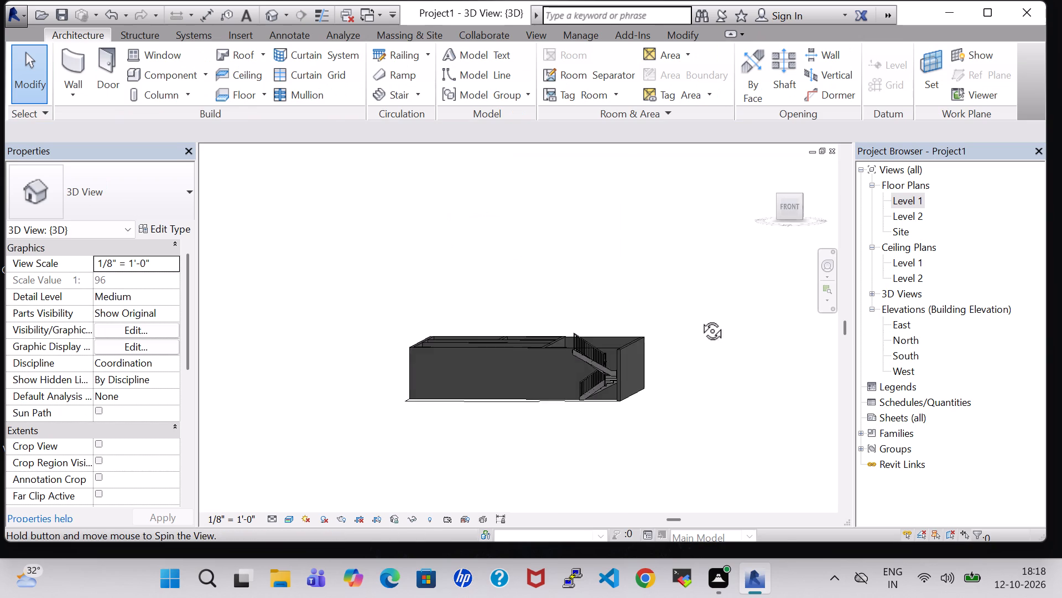
shift+middle_drag(700, 318, 723, 376)
Create a toposurface at absolute elevation 0' 0" on Level 1, placing points at the corners of the stepped southern strip.
double_click(924, 199)
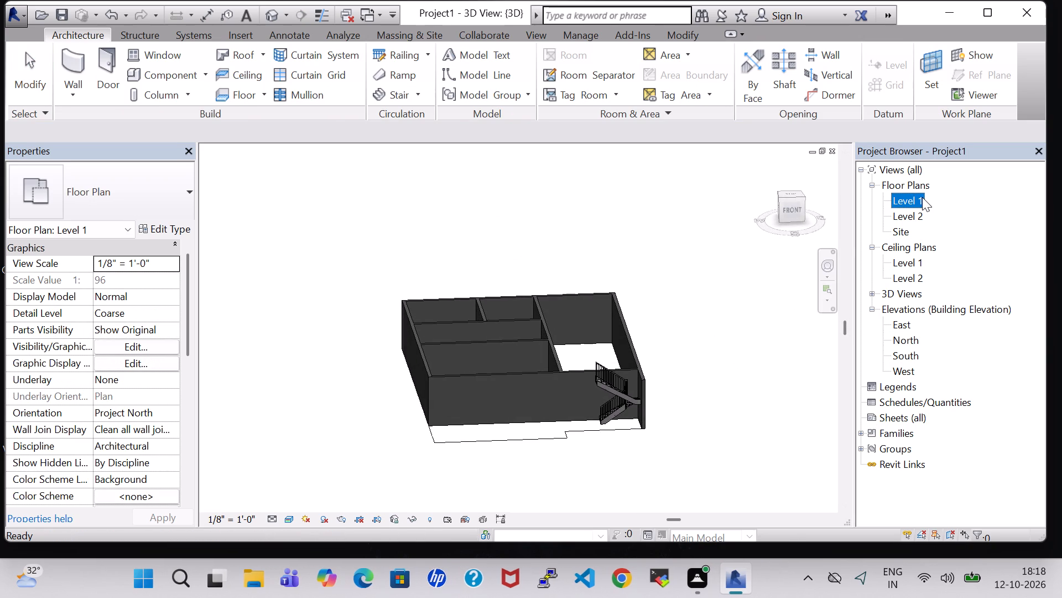
double_click(910, 197)
middle_drag(769, 260, 732, 287)
click(414, 34)
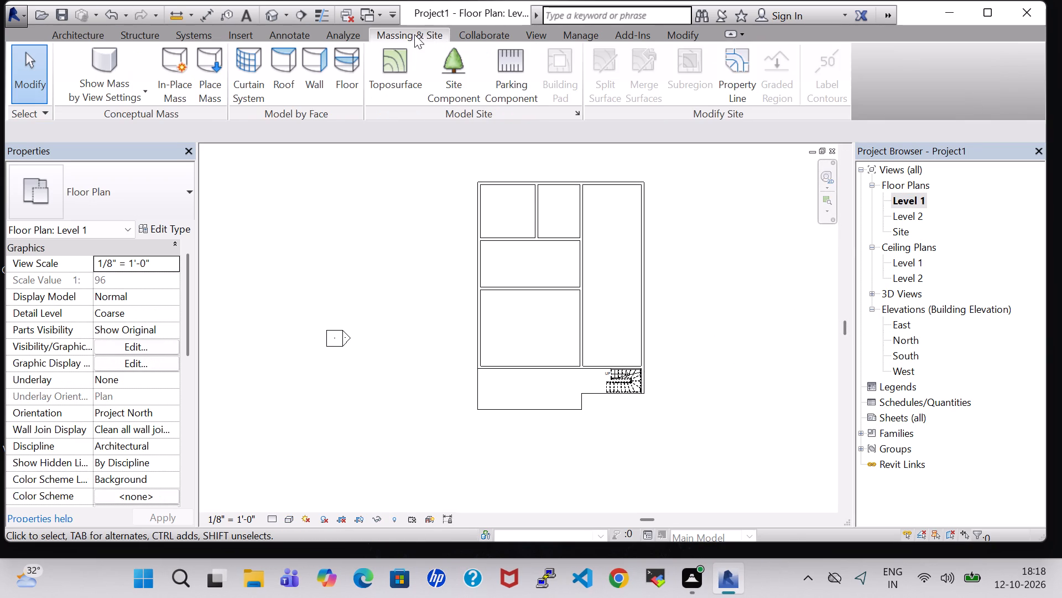
click(401, 63)
scroll(506, 377, up, 8)
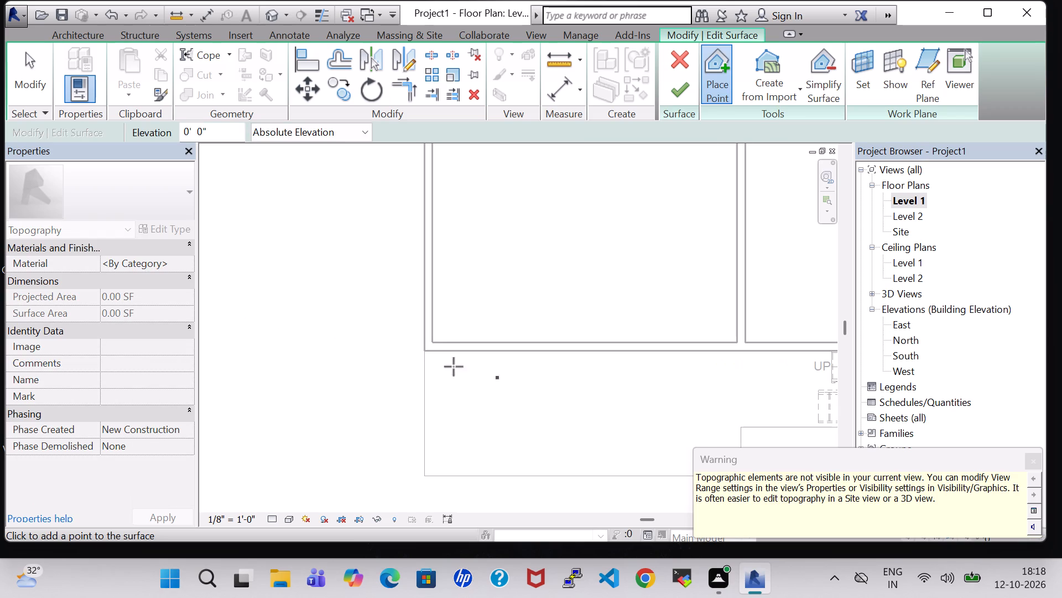
click(423, 355)
click(422, 472)
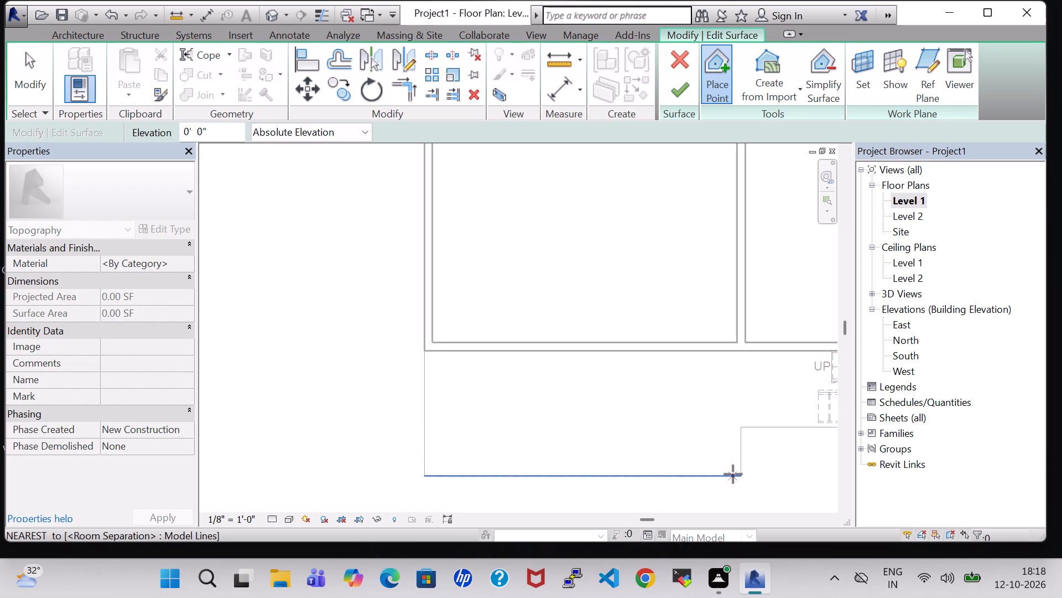
click(743, 476)
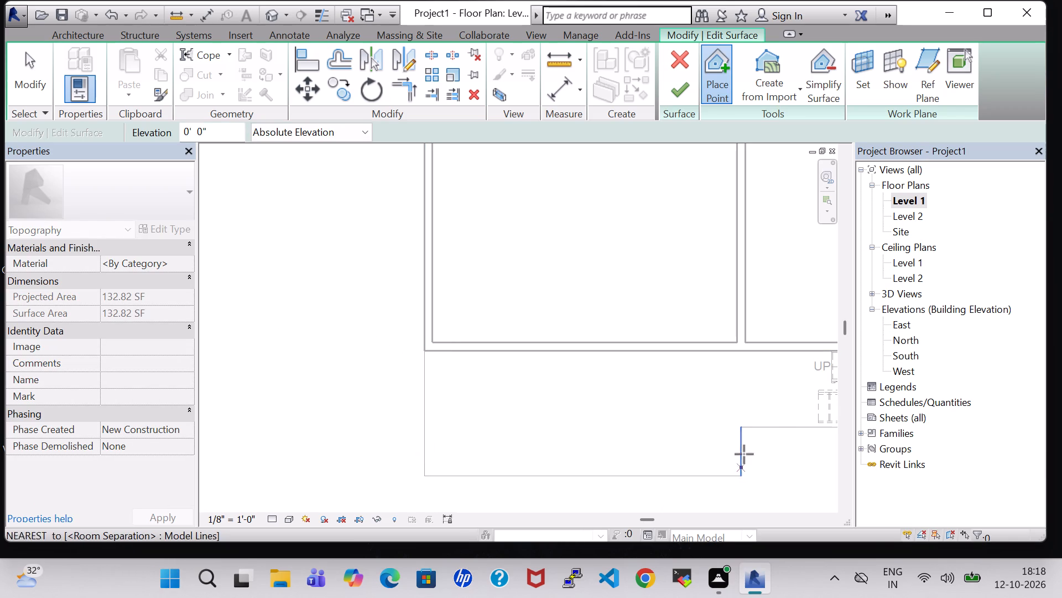
click(745, 429)
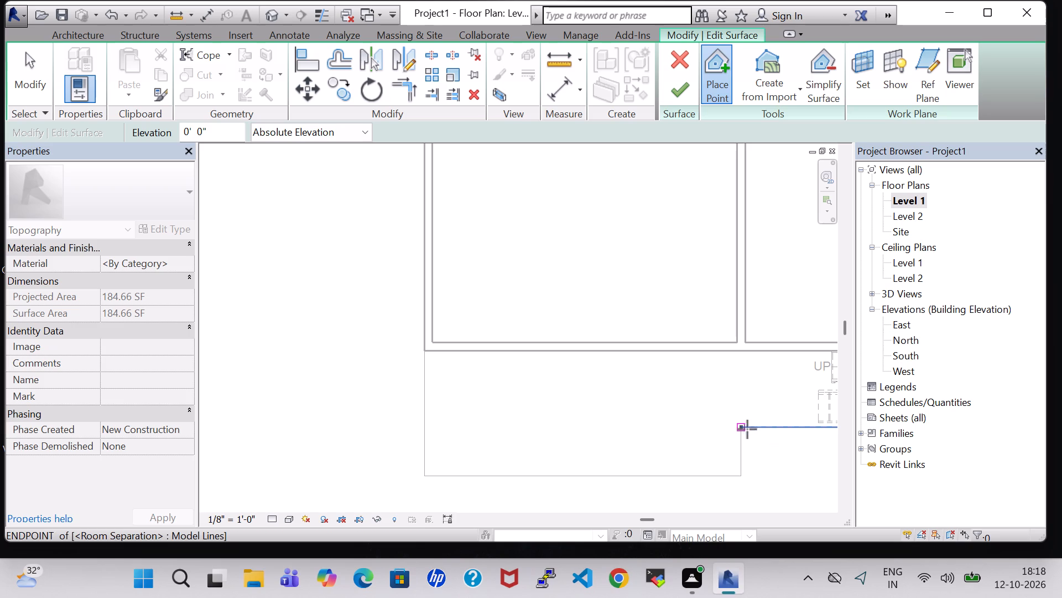
middle_drag(747, 429, 373, 432)
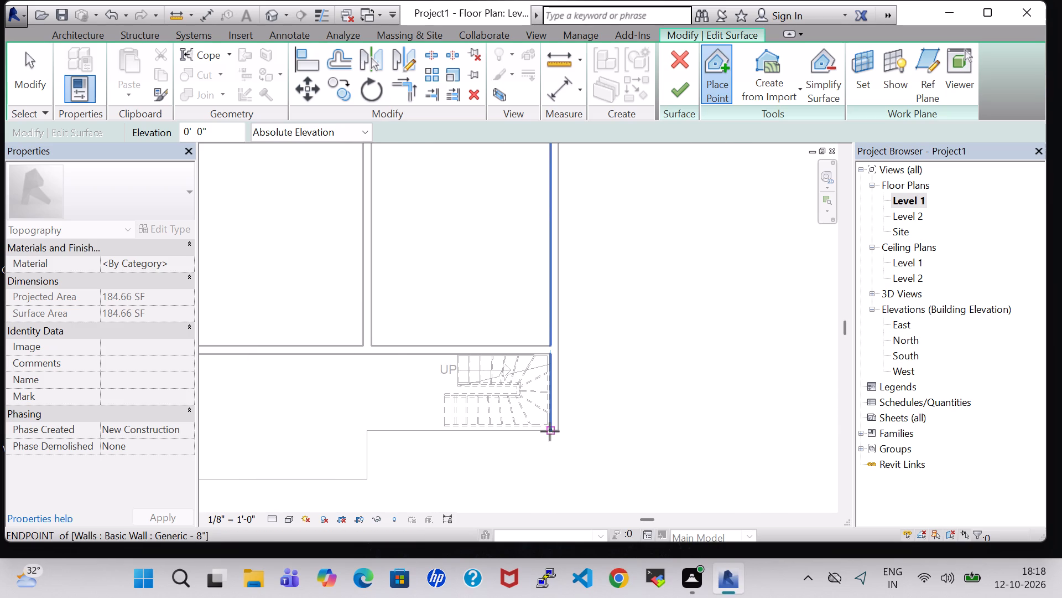
click(550, 431)
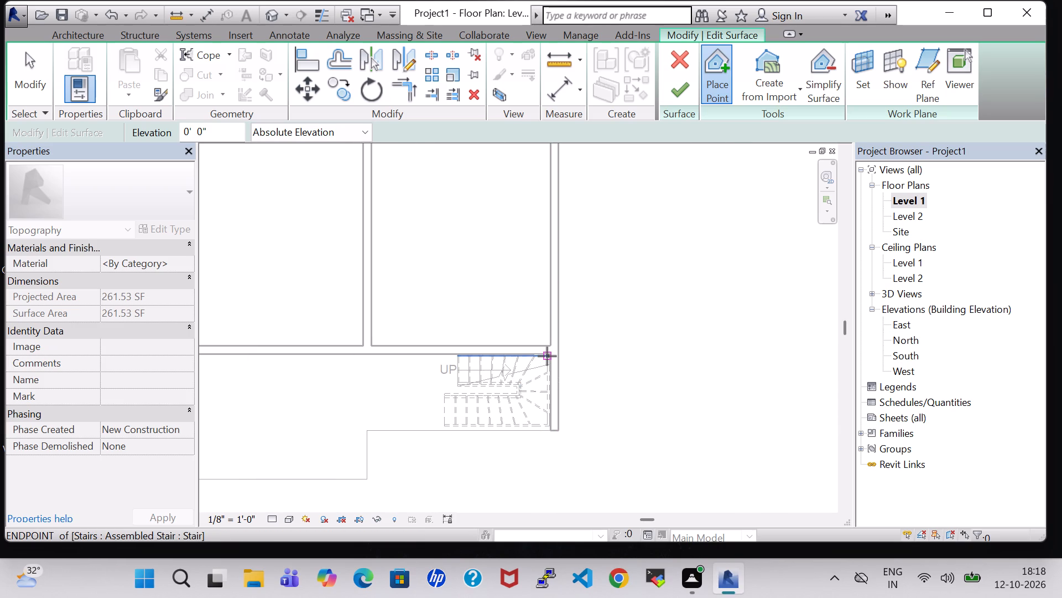
click(547, 356)
middle_drag(339, 374, 628, 379)
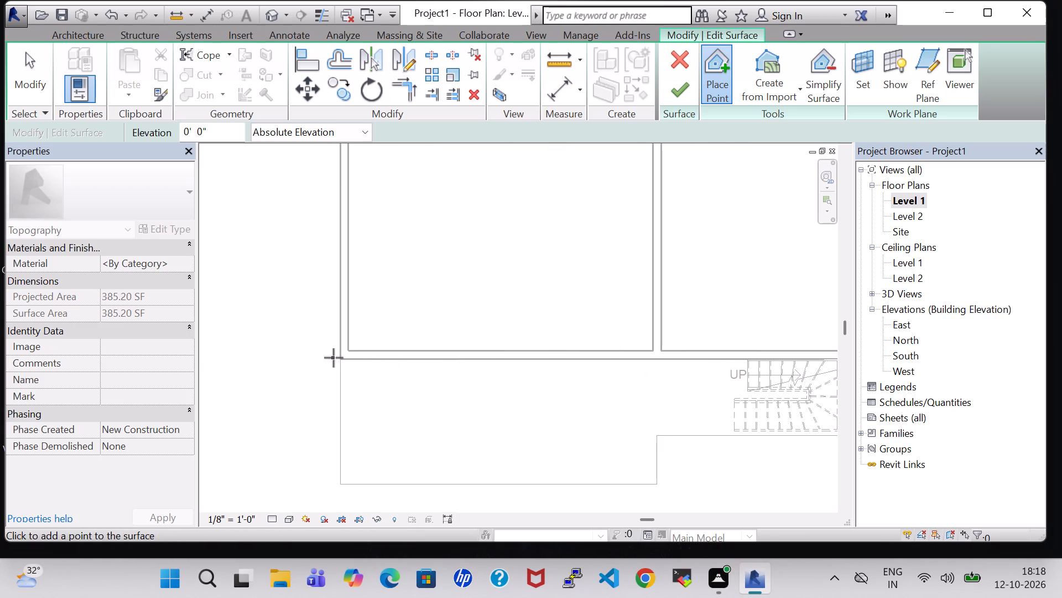
click(340, 359)
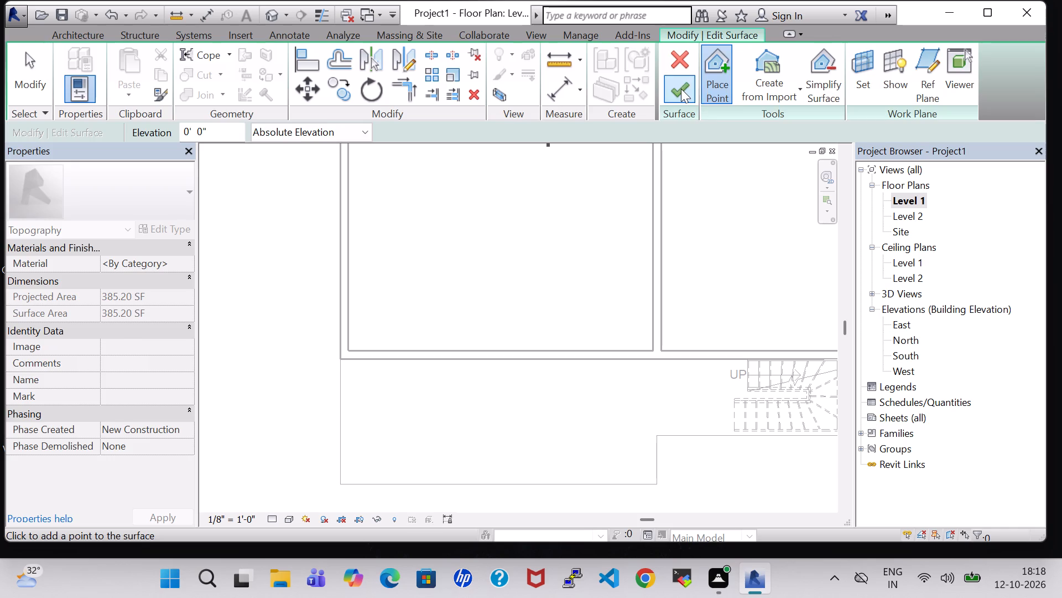
click(681, 89)
Examine the toposurface over the southern strip and around the stair in 3D.
click(278, 13)
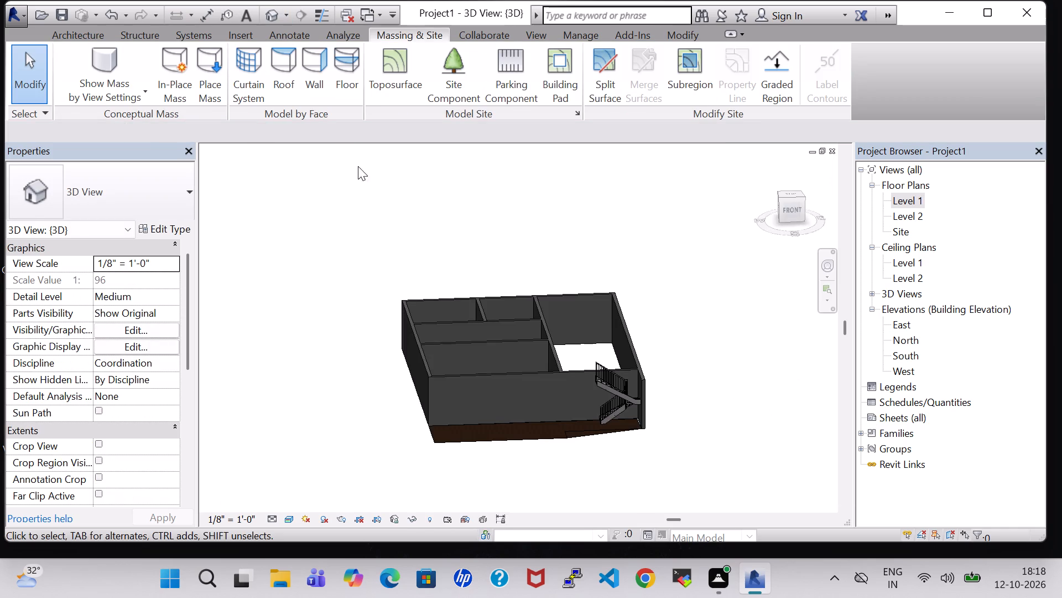
shift+middle_drag(472, 493, 572, 491)
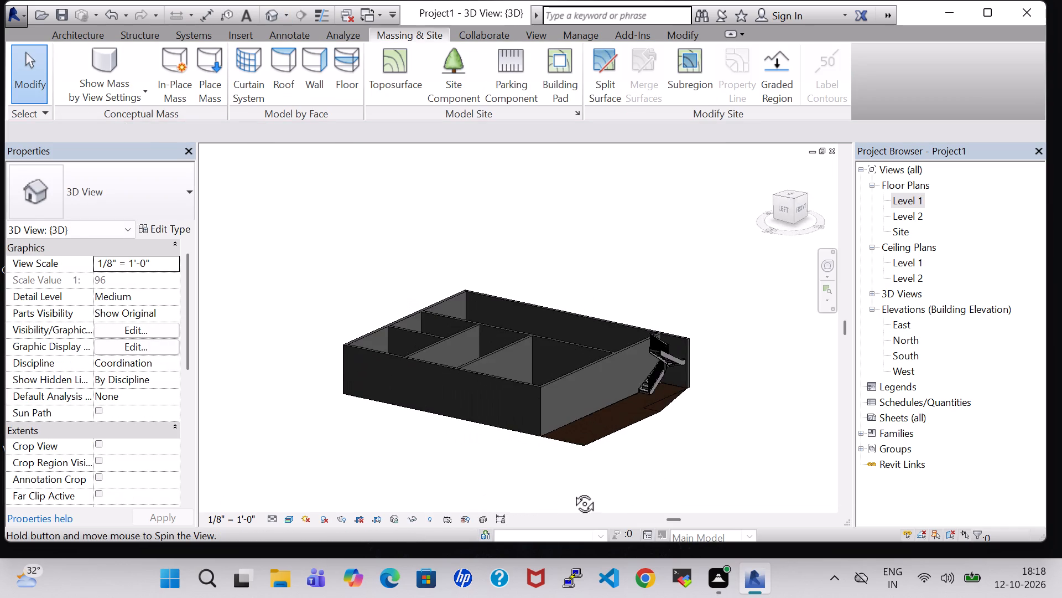
shift+middle_drag(572, 491, 583, 523)
shift+middle_drag(683, 461, 700, 482)
shift+middle_drag(699, 475, 730, 447)
scroll(713, 411, up, 4)
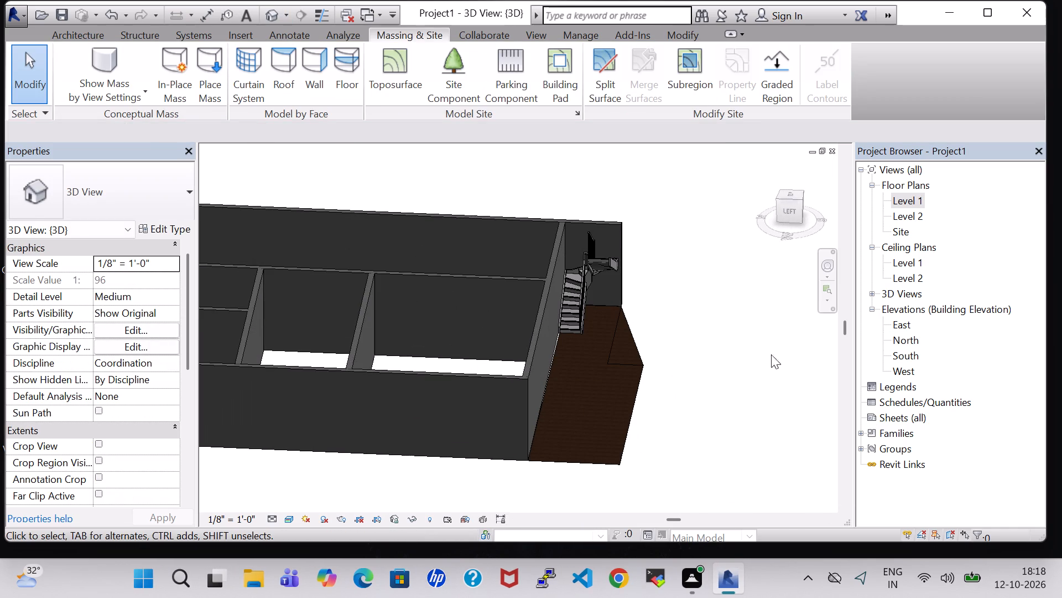
double_click(901, 203)
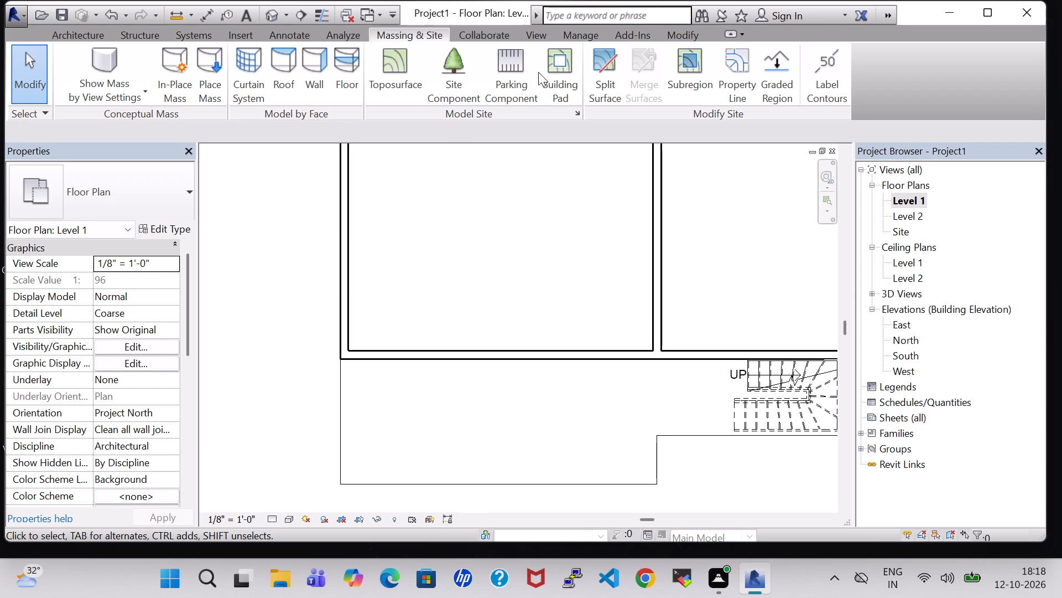
click(275, 15)
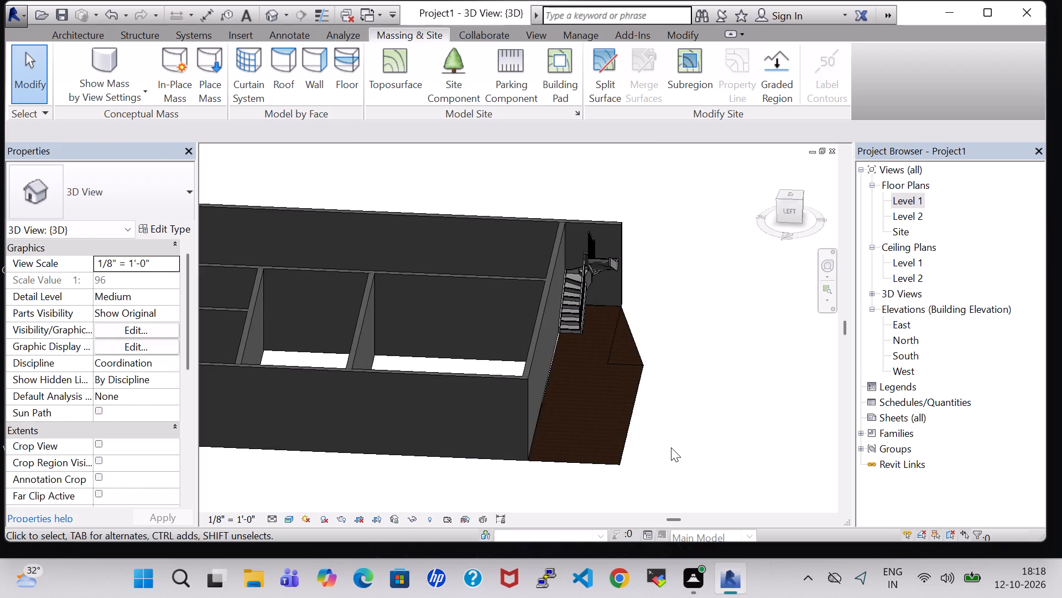
Undo the completion of the toposurface and try to delete its points around the notch of the southern strip.
key(ctrl+z)
click(627, 332)
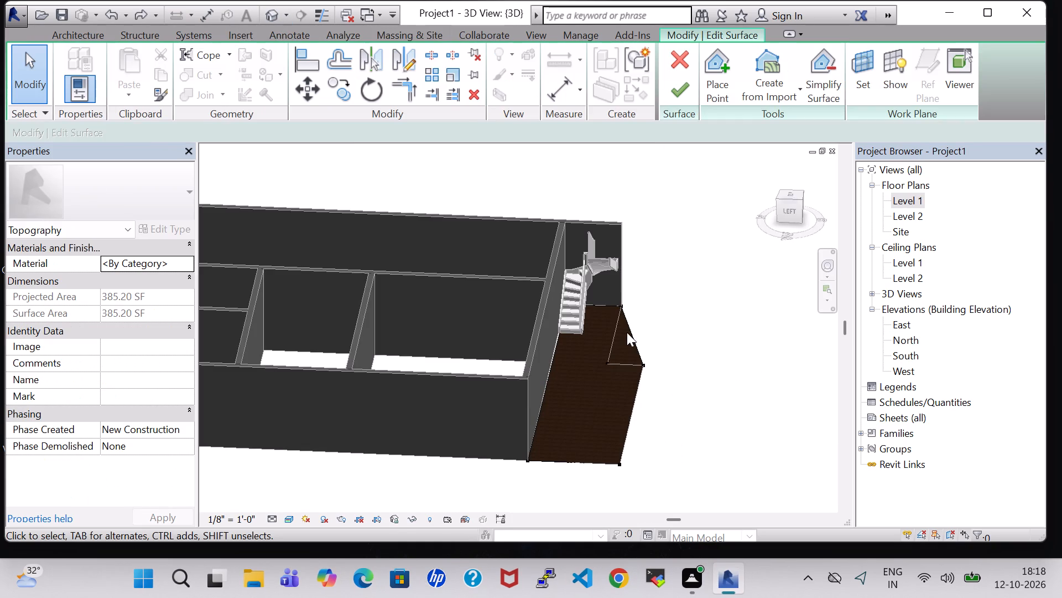
key(ctrl+z)
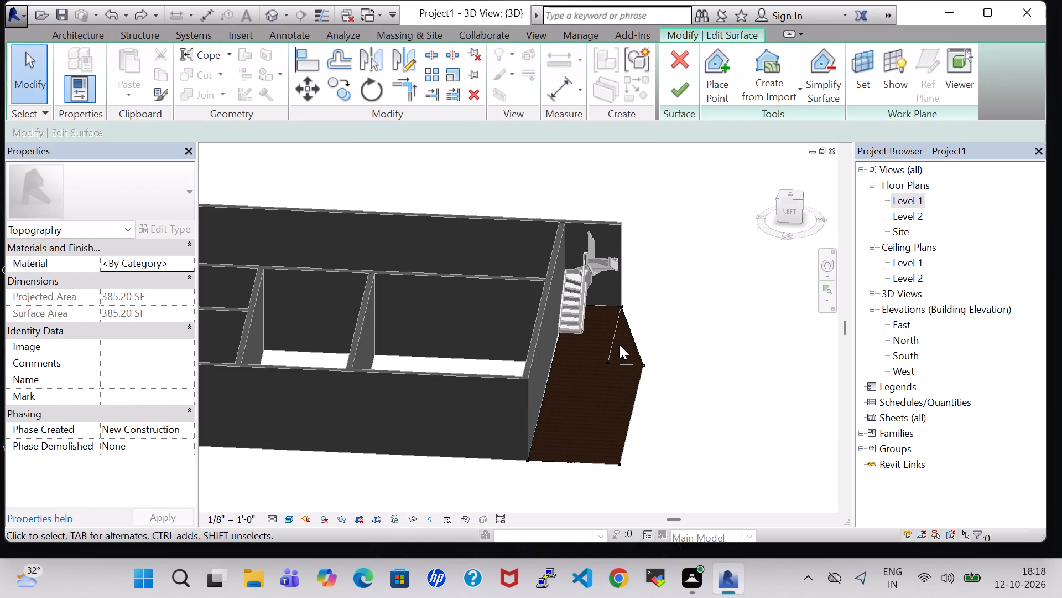
click(619, 345)
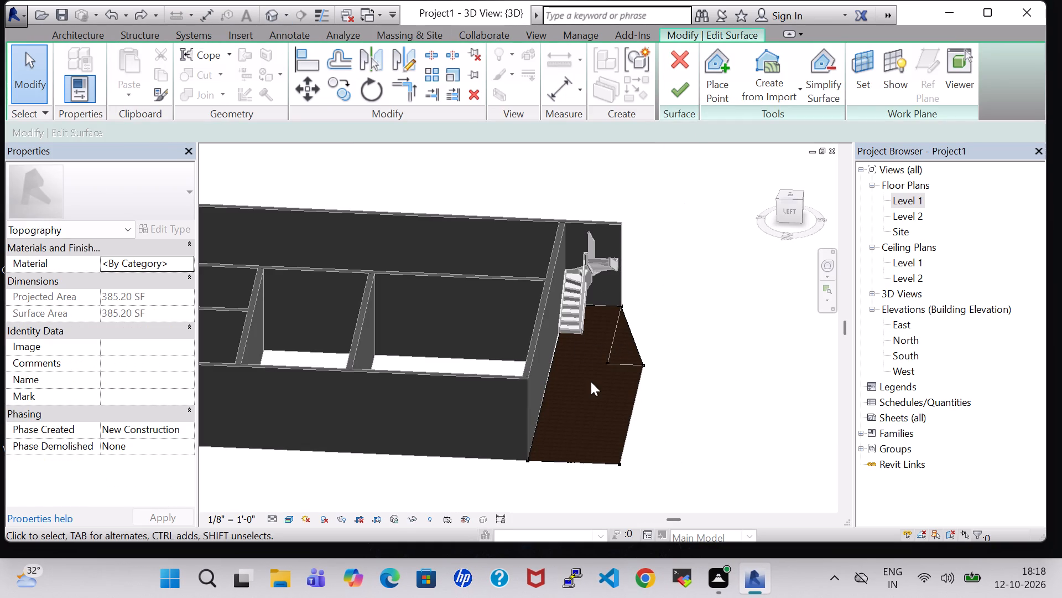
double_click(591, 382)
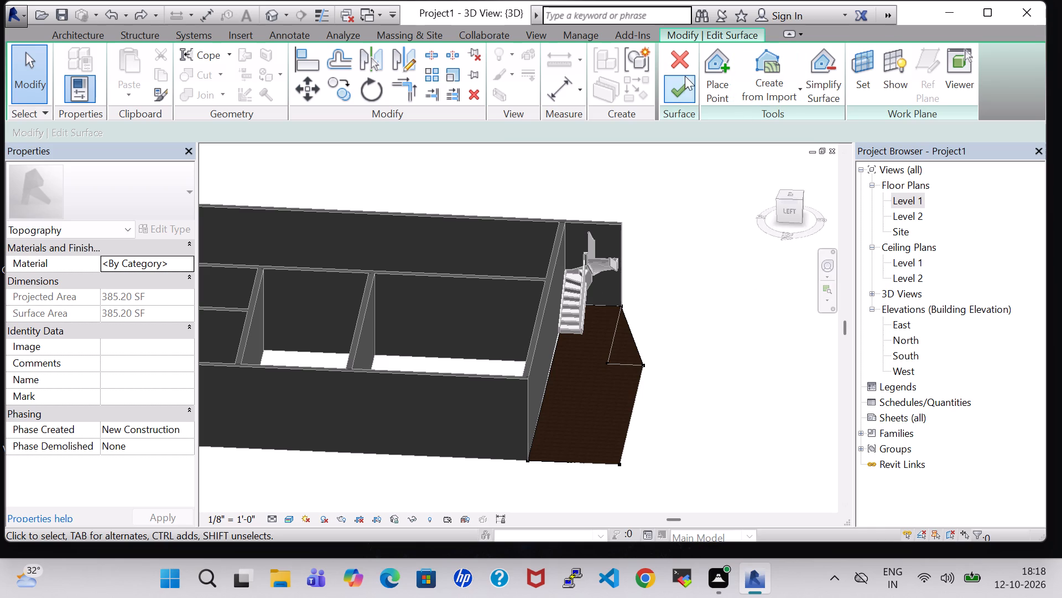
click(612, 366)
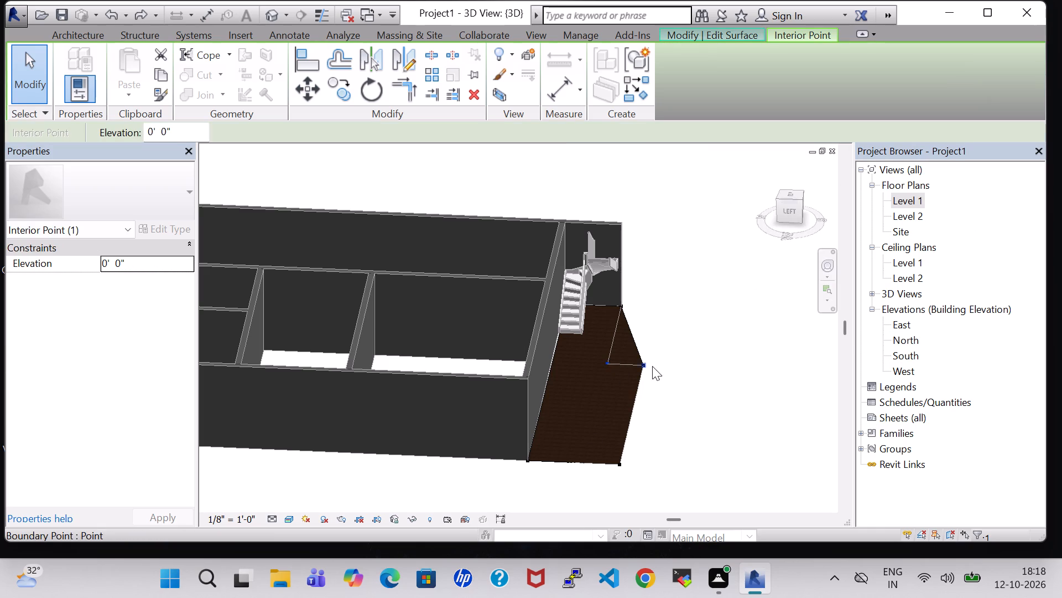
click(629, 336)
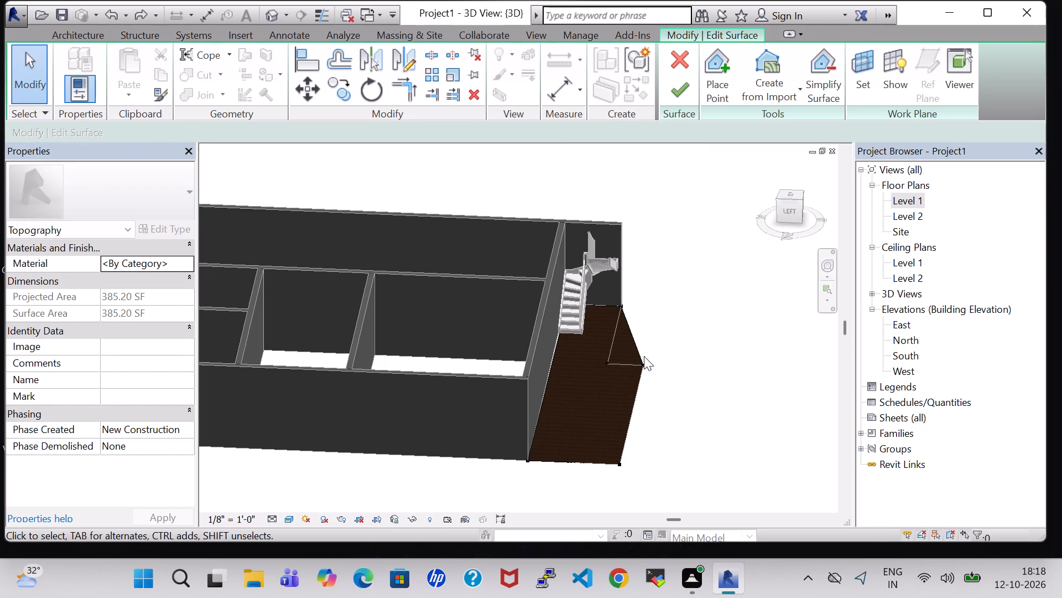
click(634, 356)
key(Delete)
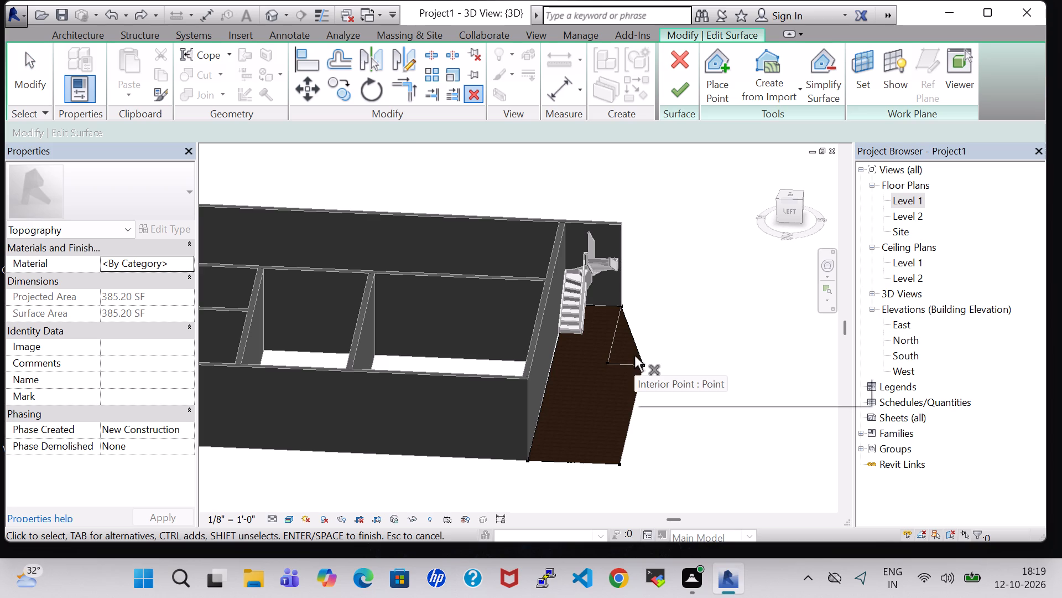
Undo the toposurface's last three placed points.
key(ctrl+z)
key(z)
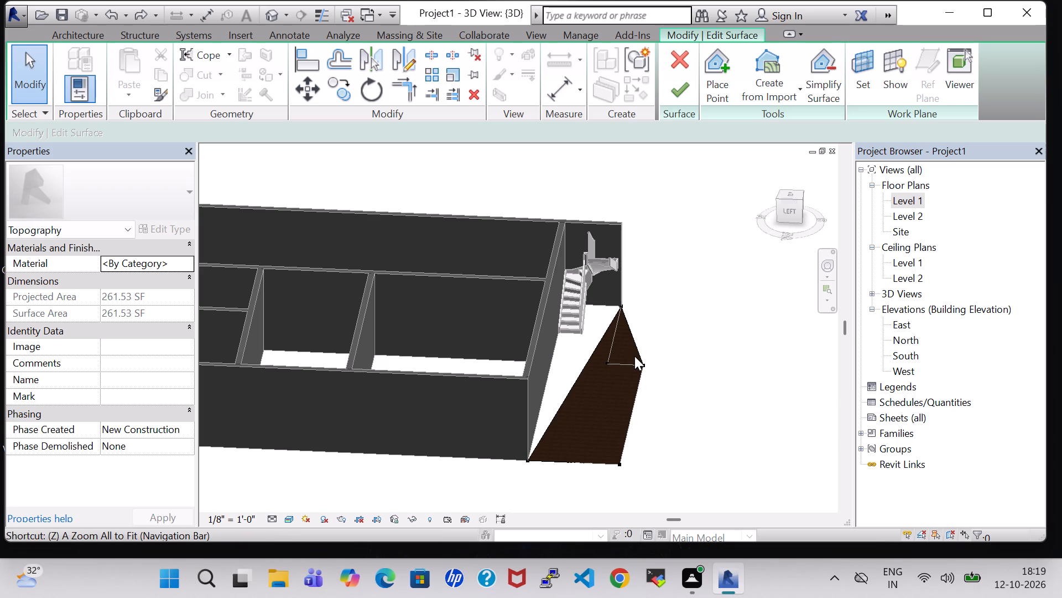
key(z)
key(ctrl+z)
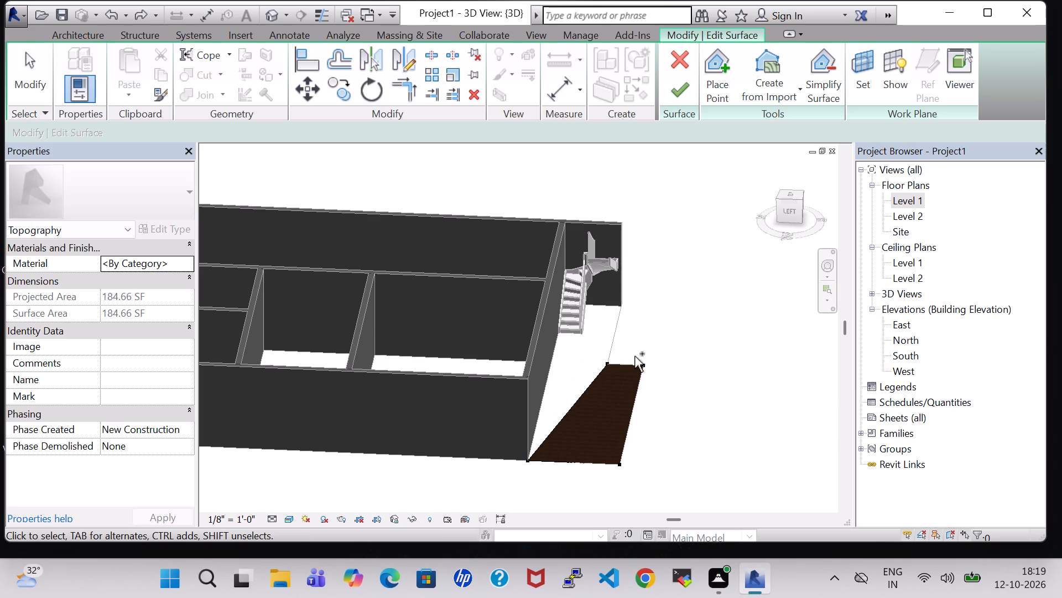
key(ctrl+z)
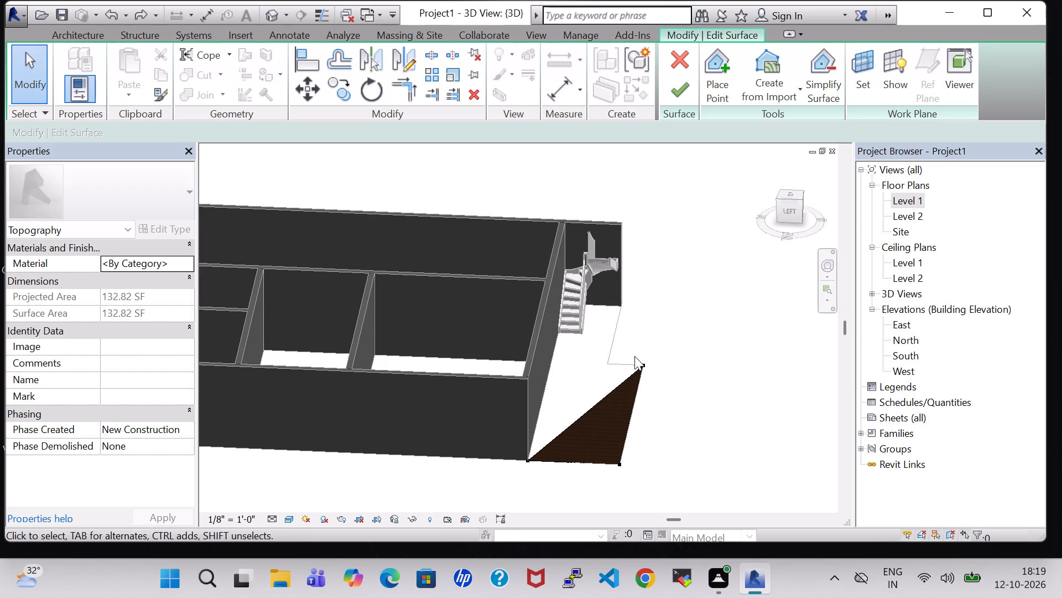
Complete the western toposurface with 0' 0" absolute-elevation points at the inner notch corner and directly opposite it along the south wall.
click(714, 66)
scroll(586, 362, up, 1)
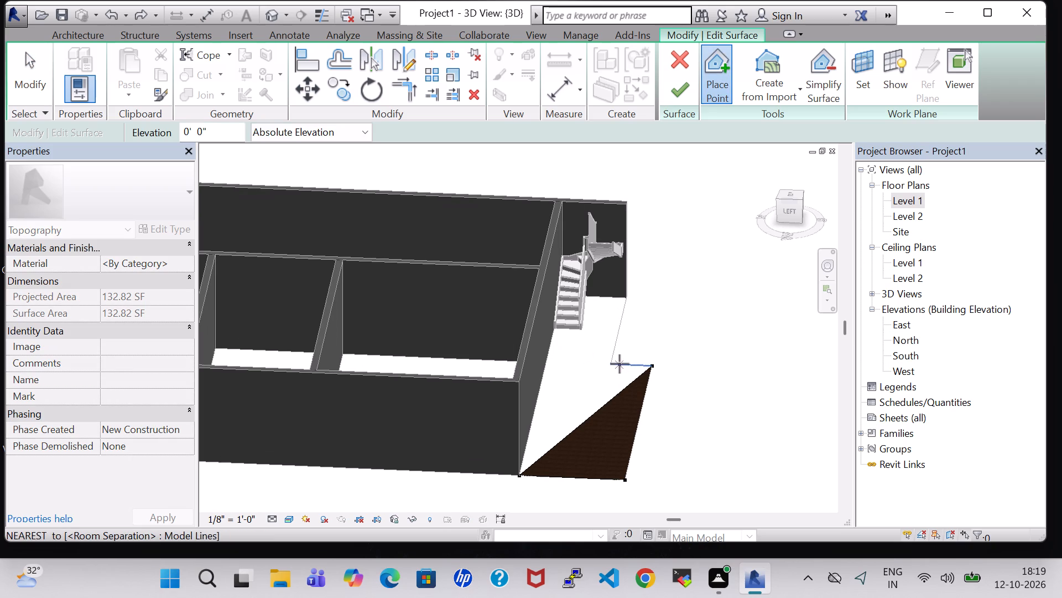
click(612, 364)
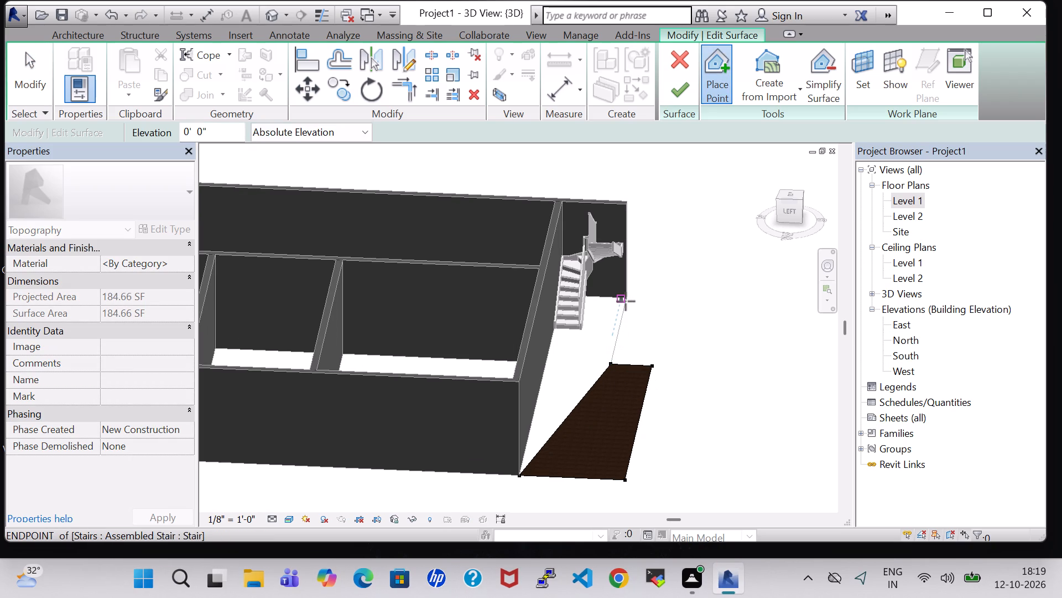
scroll(615, 298, up, 7)
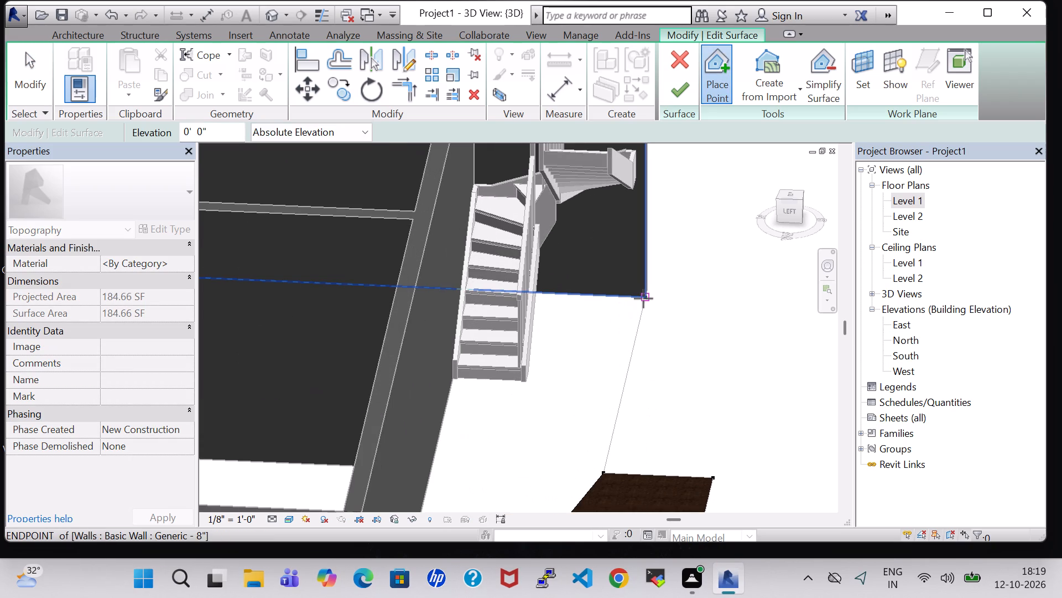
click(643, 298)
key(ctrl+z)
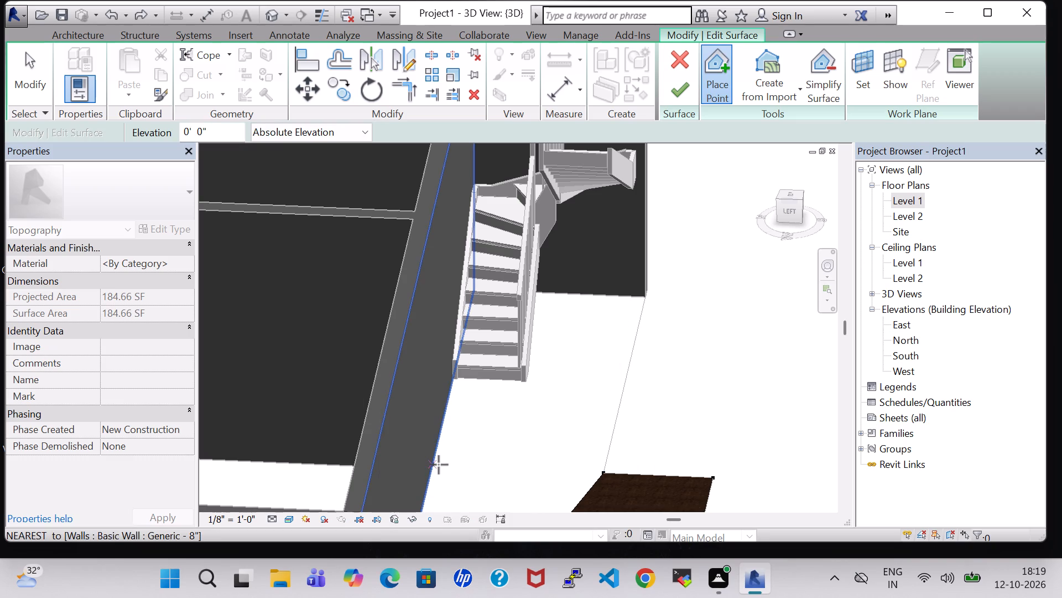
shift+middle_drag(607, 434, 498, 445)
middle_drag(411, 328, 816, 73)
scroll(747, 234, down, 2)
shift+scroll(741, 349, down, 1)
shift+middle_drag(741, 349, 675, 350)
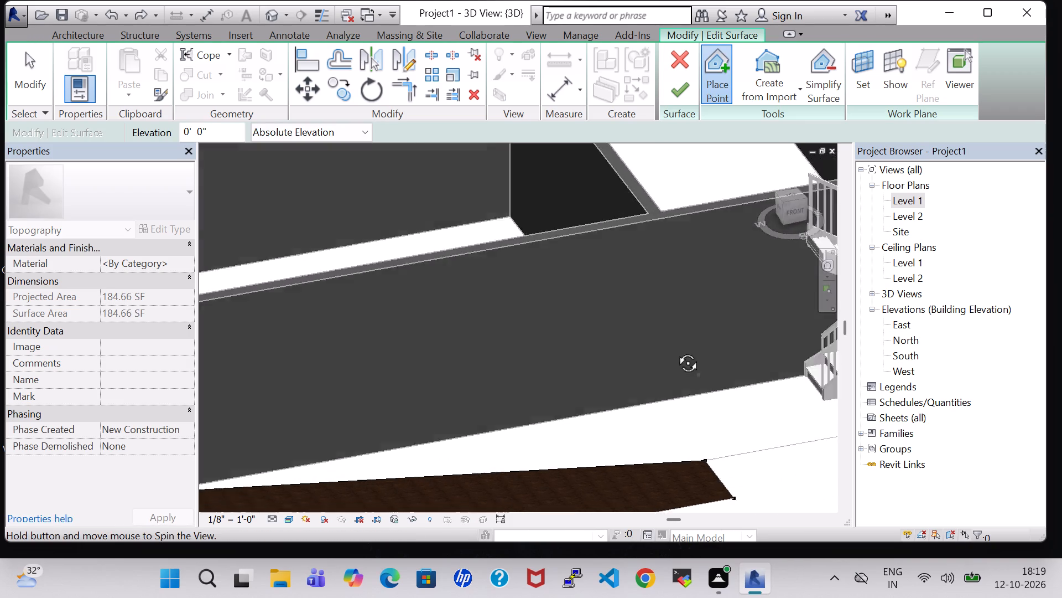
shift+middle_drag(675, 350, 689, 347)
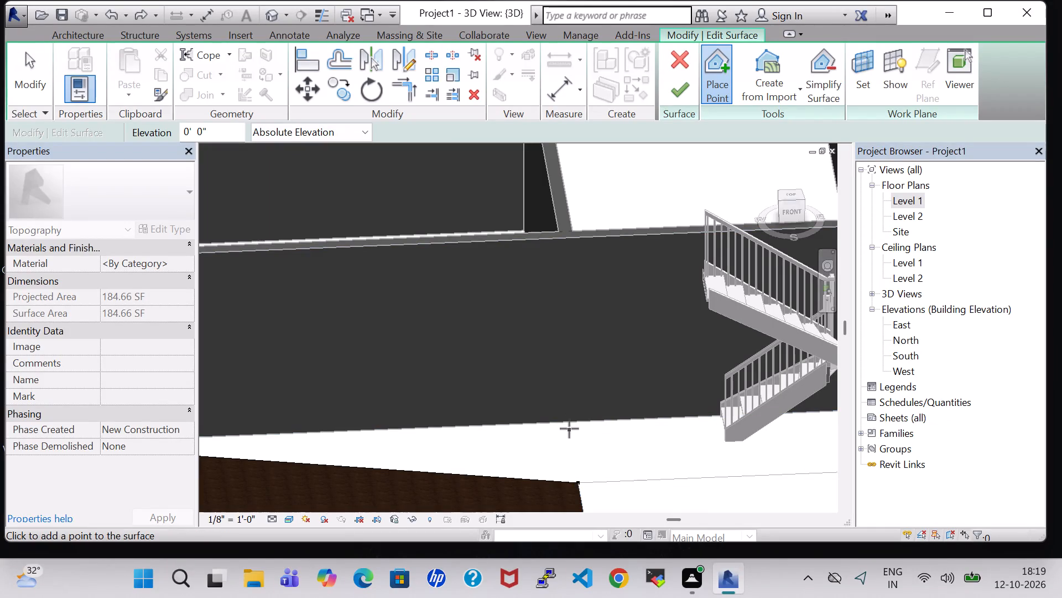
click(568, 423)
middle_drag(653, 473, 641, 472)
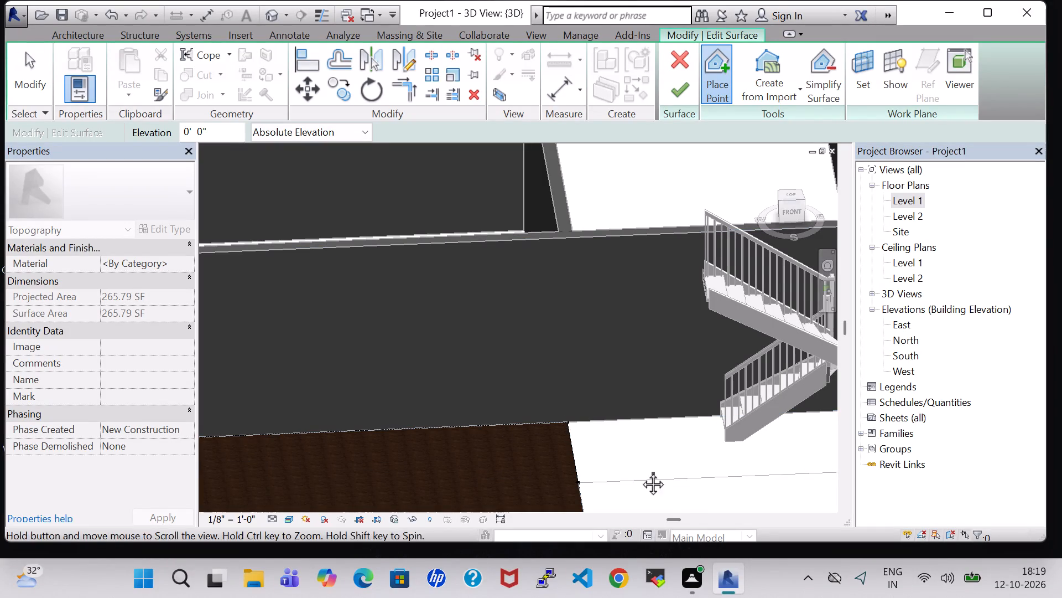
middle_drag(641, 472, 600, 457)
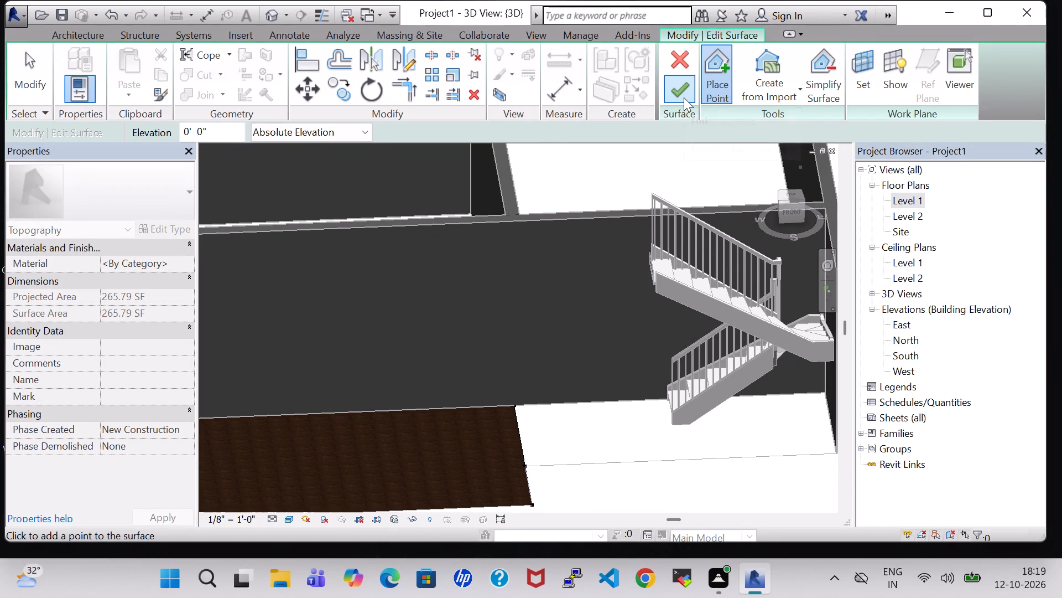
click(684, 97)
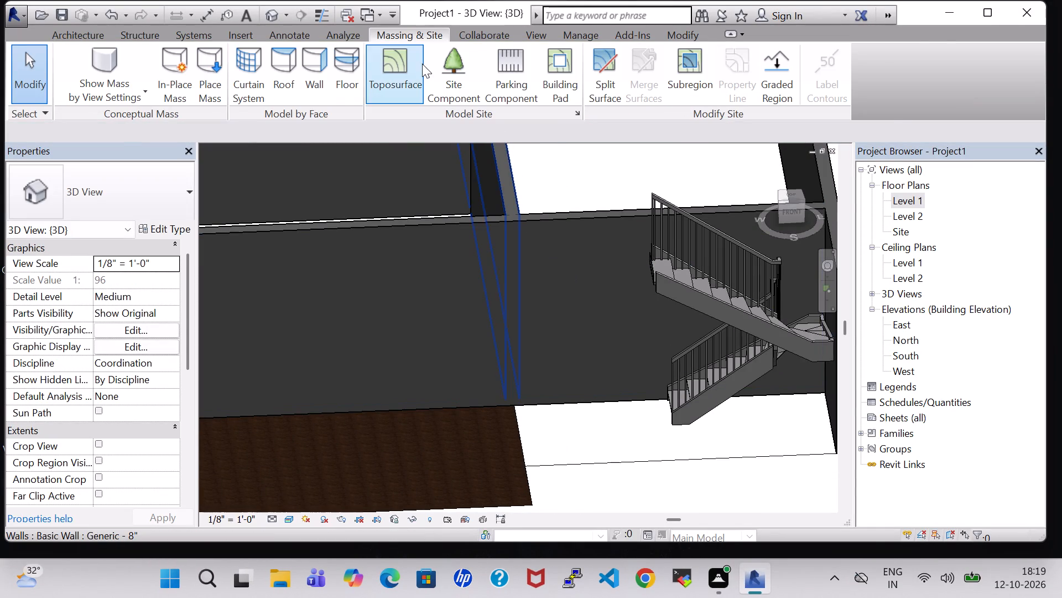
Create a second toposurface at absolute elevation 0' 0" under the stair, between the notch line and the east wall.
click(419, 64)
scroll(547, 386, up, 3)
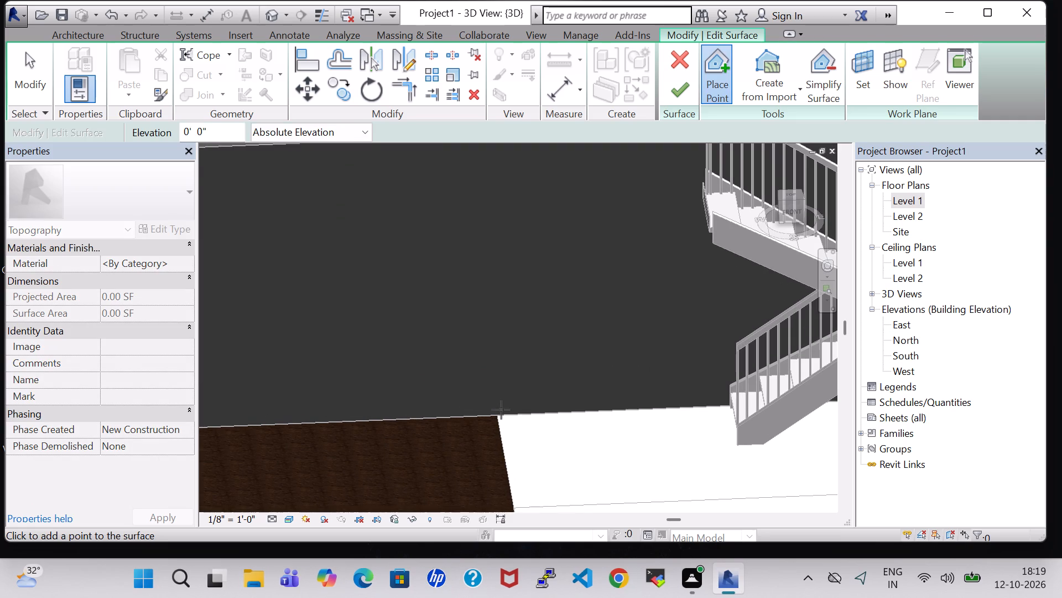
middle_drag(503, 452, 492, 409)
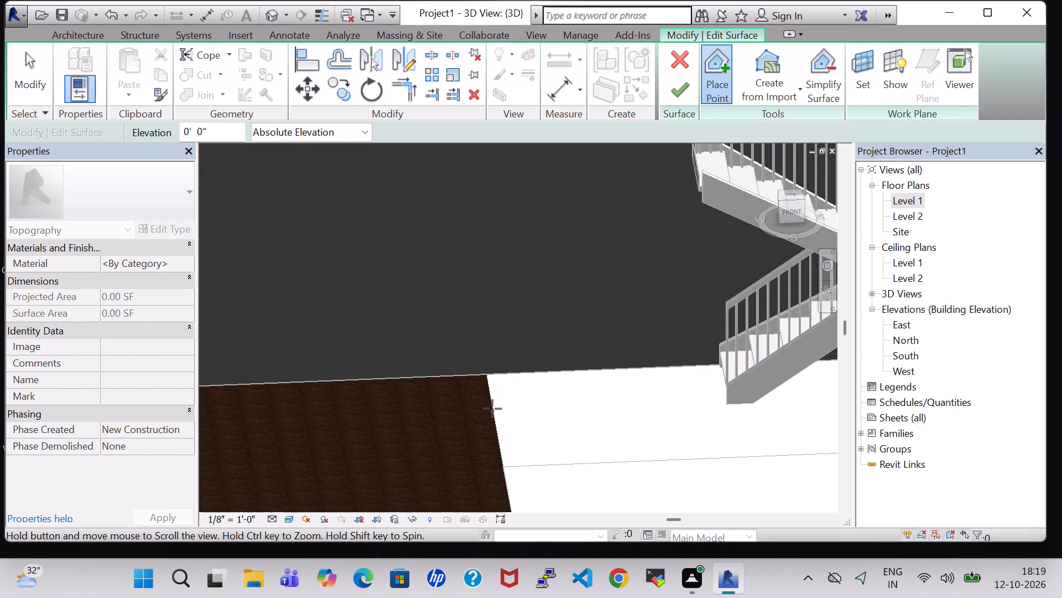
middle_drag(492, 409, 492, 411)
click(506, 467)
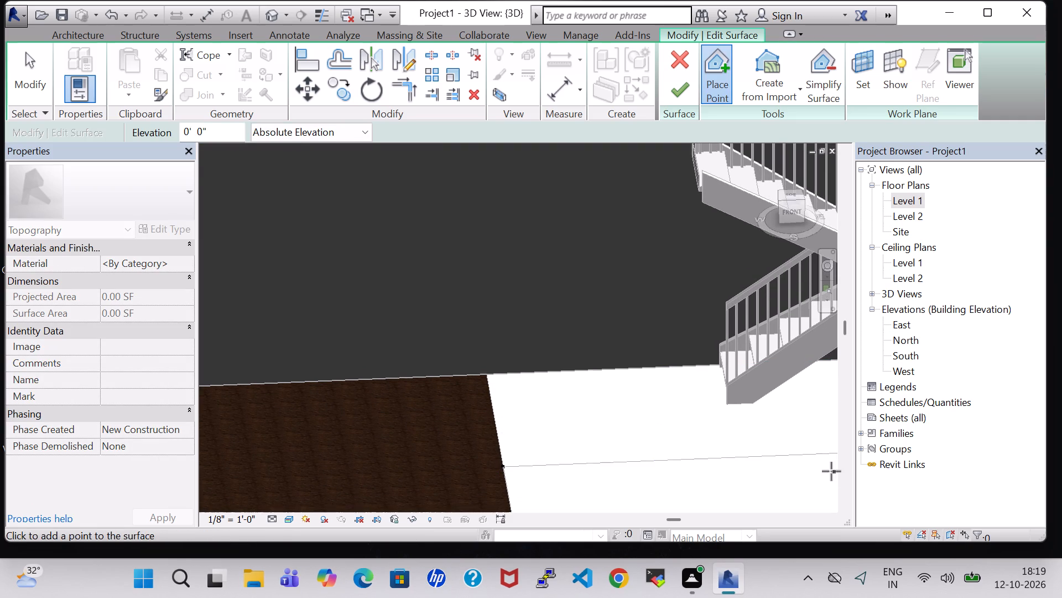
middle_drag(733, 442, 499, 438)
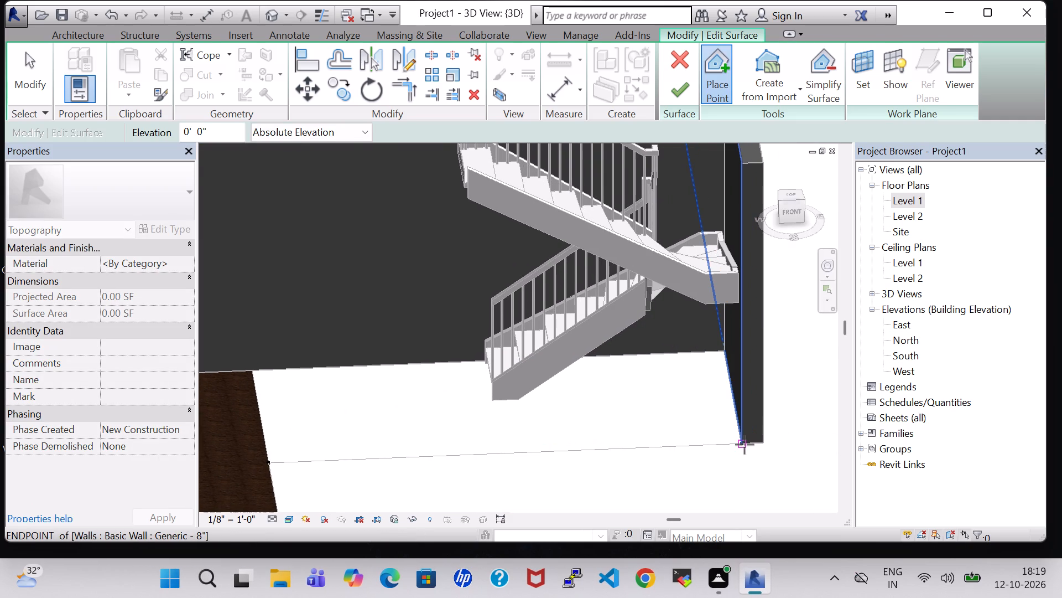
click(745, 445)
click(724, 352)
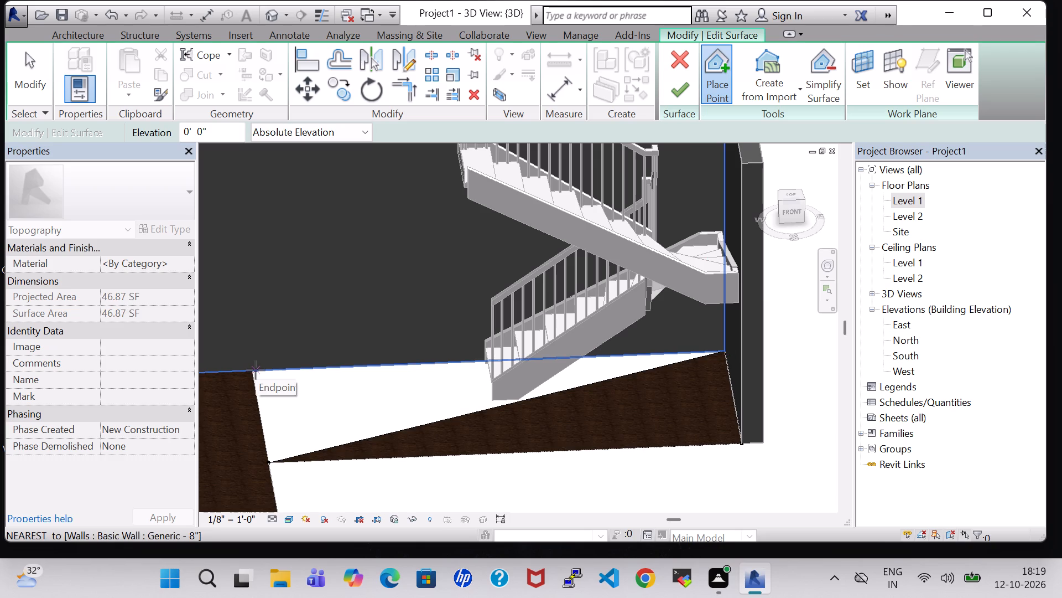
scroll(244, 370, up, 6)
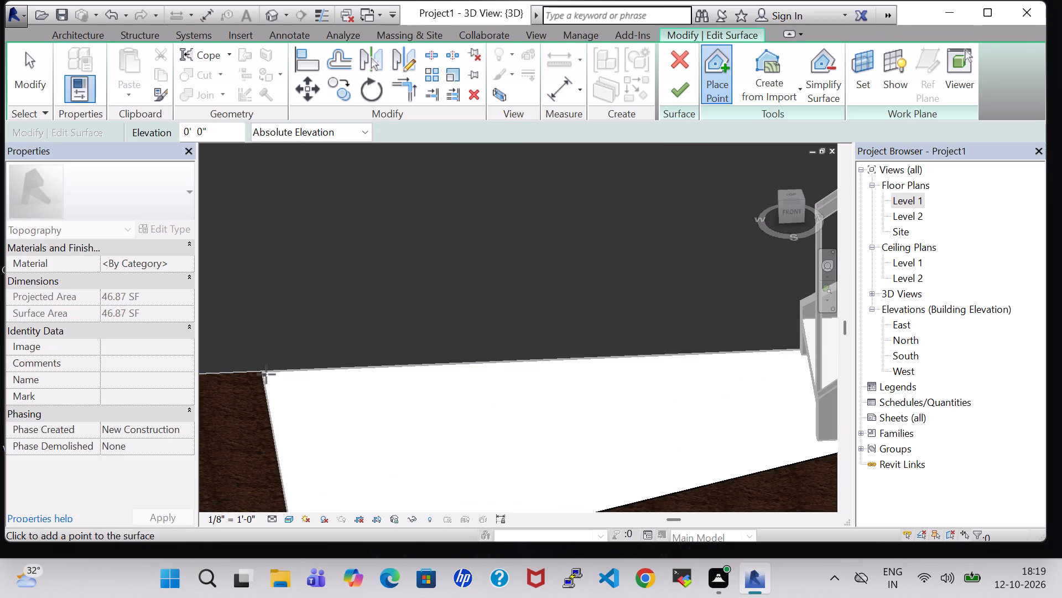
click(263, 372)
scroll(412, 377, down, 3)
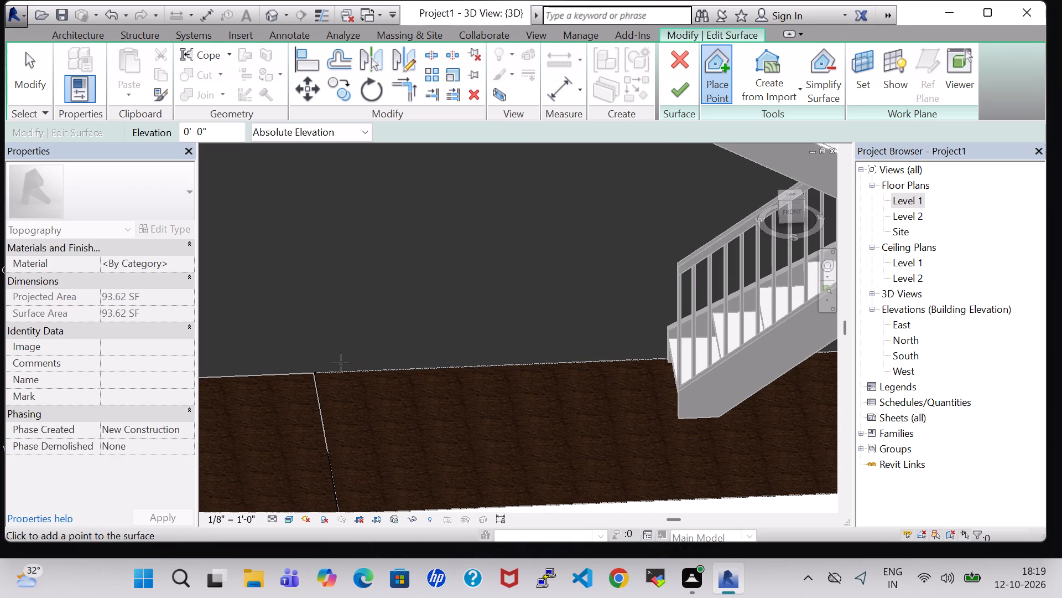
click(314, 374)
click(686, 100)
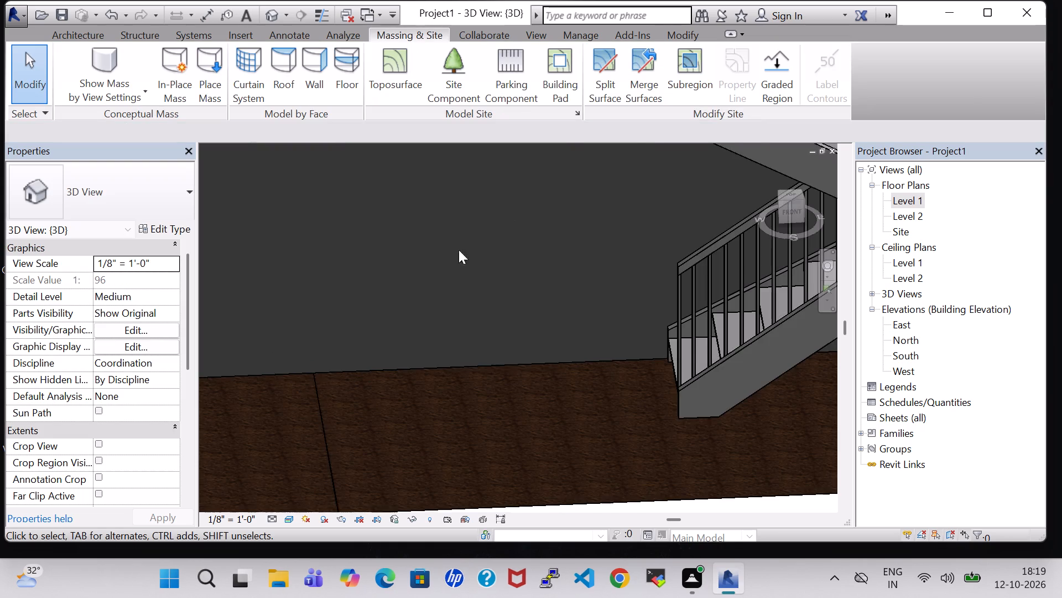
Examine the two adjoining toposurfaces along the south wall and below the stair in 3D.
scroll(439, 290, down, 4)
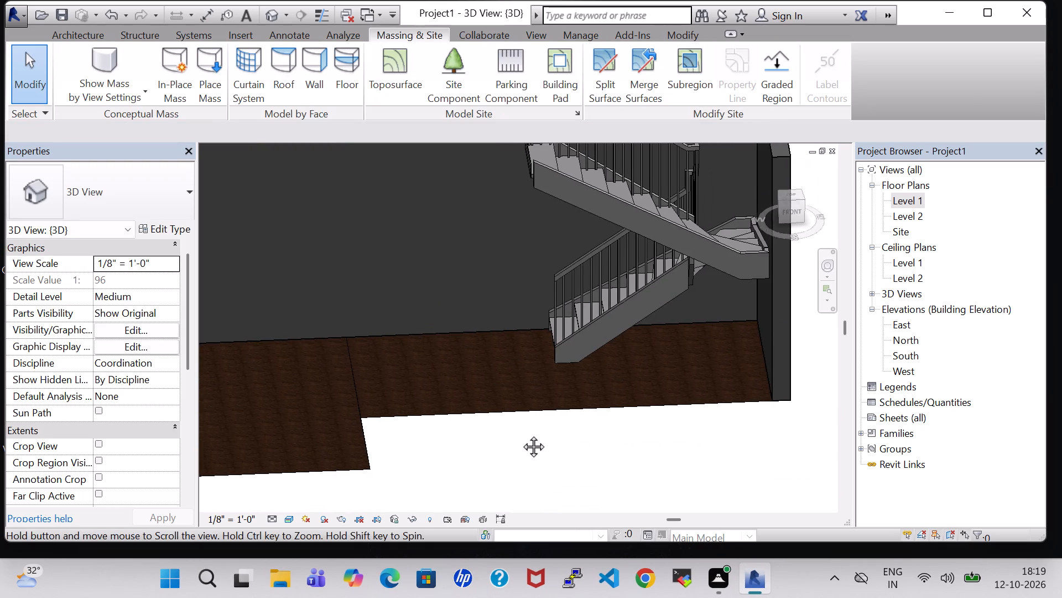
scroll(519, 431, down, 1)
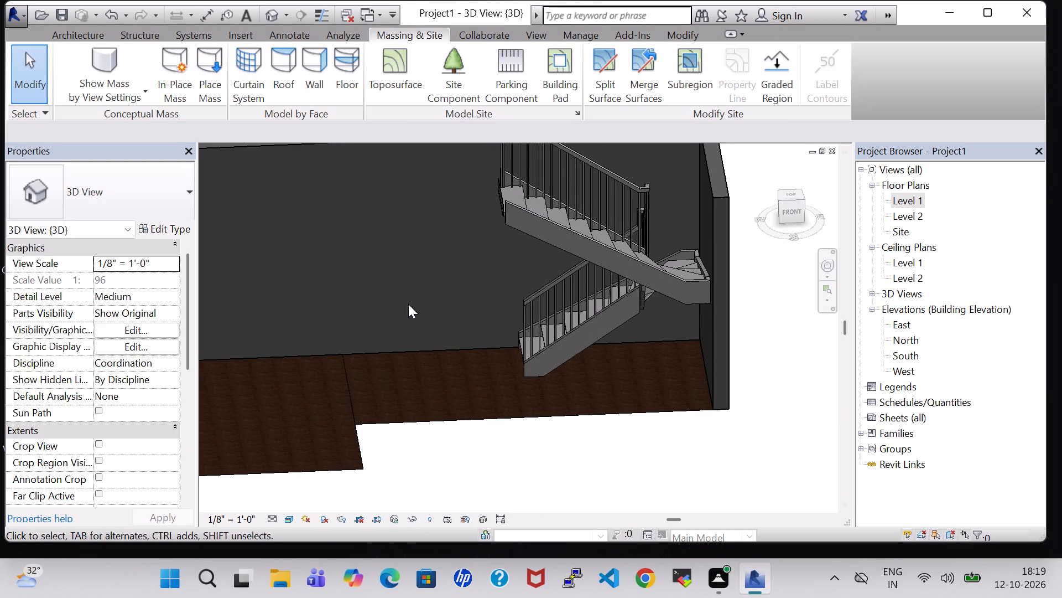
scroll(408, 304, down, 3)
shift+middle_drag(405, 318, 394, 326)
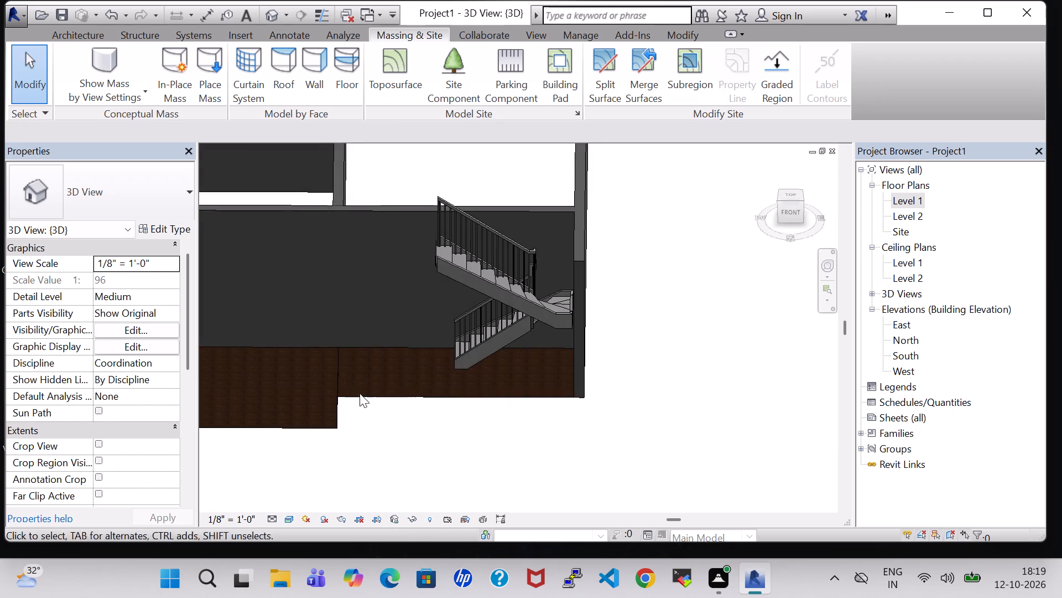
middle_drag(360, 398, 707, 391)
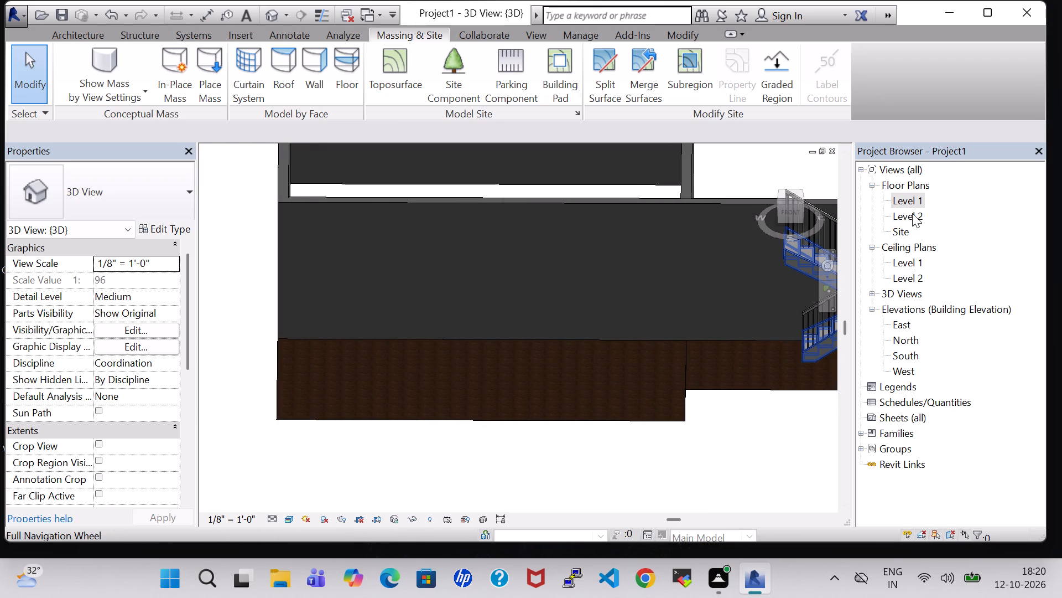
shift+middle_drag(704, 462, 705, 380)
middle_drag(679, 312, 652, 400)
scroll(652, 400, down, 4)
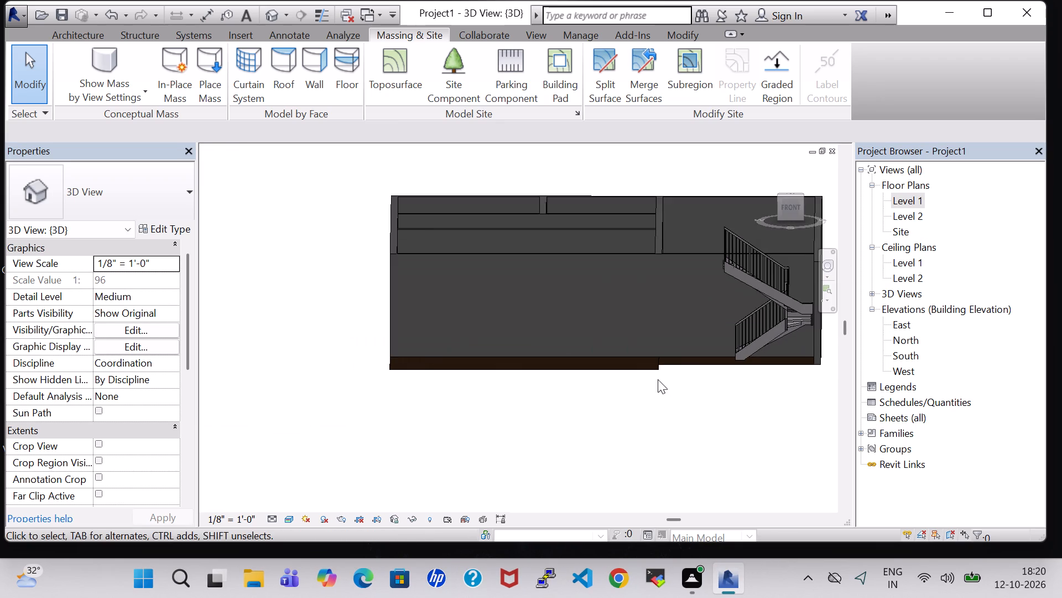
shift+middle_drag(658, 379, 658, 411)
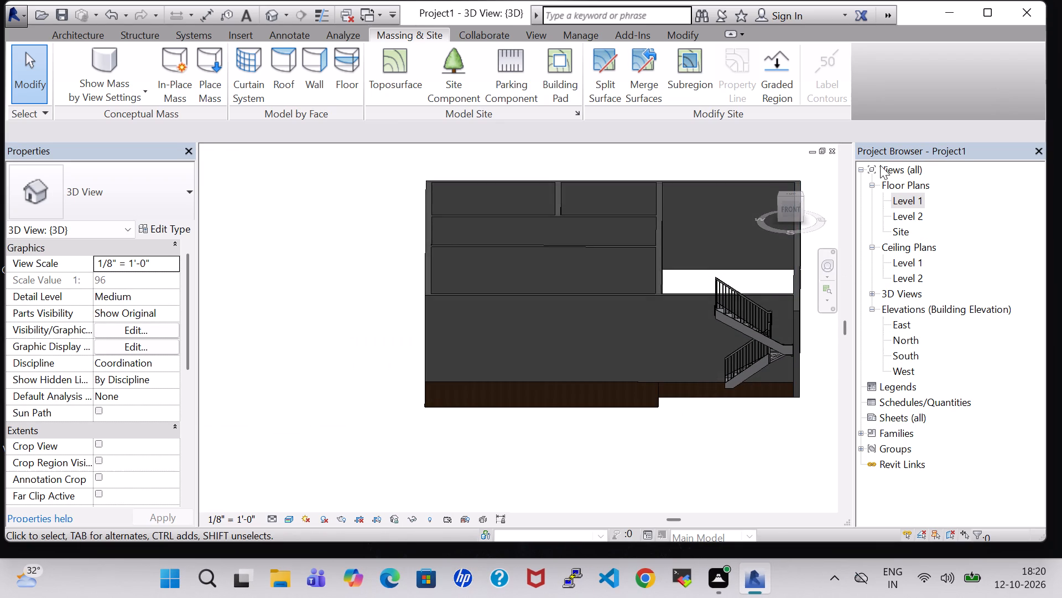
In the Level 1 plan, draw a Generic - 8" partition across the eastern bay, about 5' 0" south of the northern rooms' south wall.
double_click(913, 199)
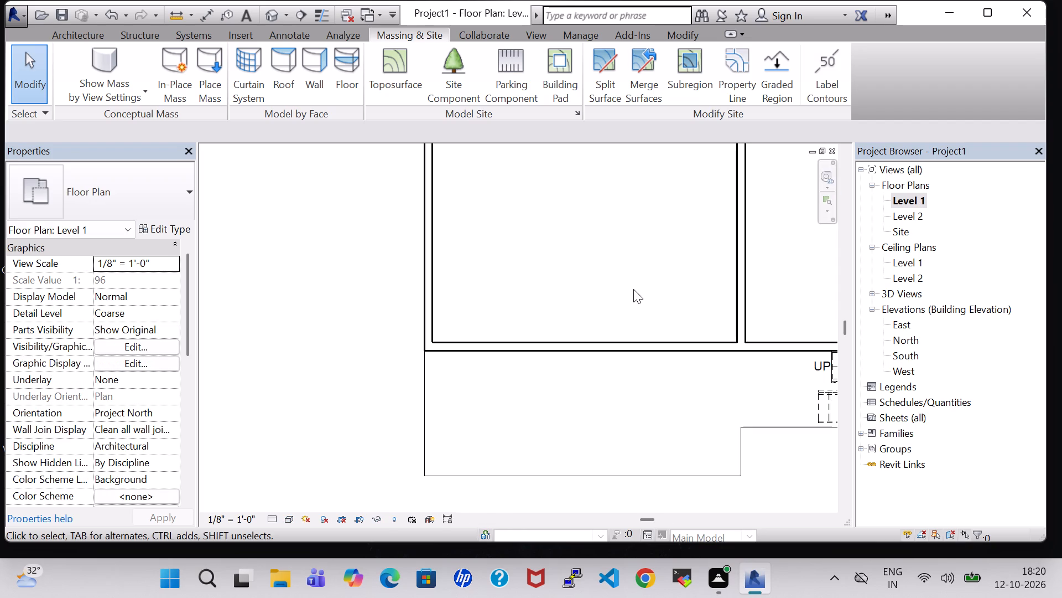
middle_drag(633, 289, 598, 291)
scroll(621, 290, down, 2)
middle_drag(618, 281, 511, 311)
scroll(565, 295, down, 1)
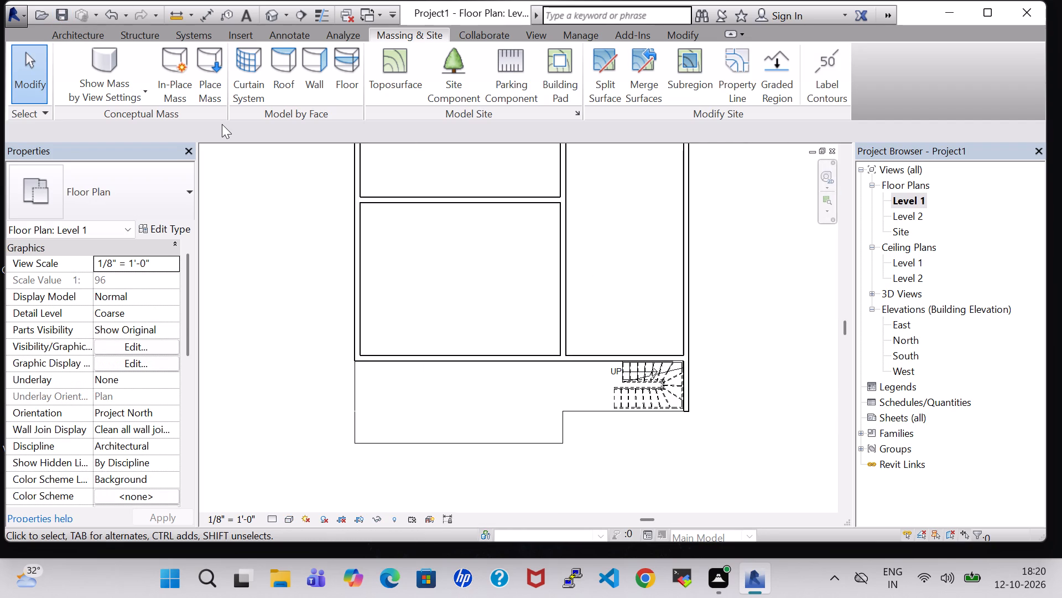
scroll(653, 249, down, 3)
middle_drag(707, 216, 662, 276)
scroll(666, 265, up, 1)
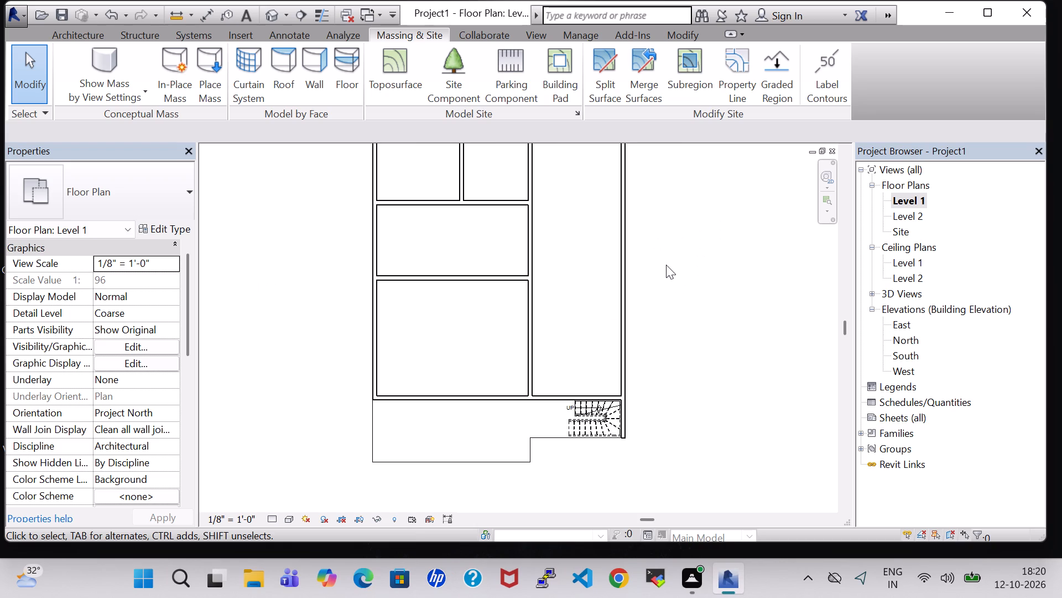
middle_drag(665, 265, 668, 322)
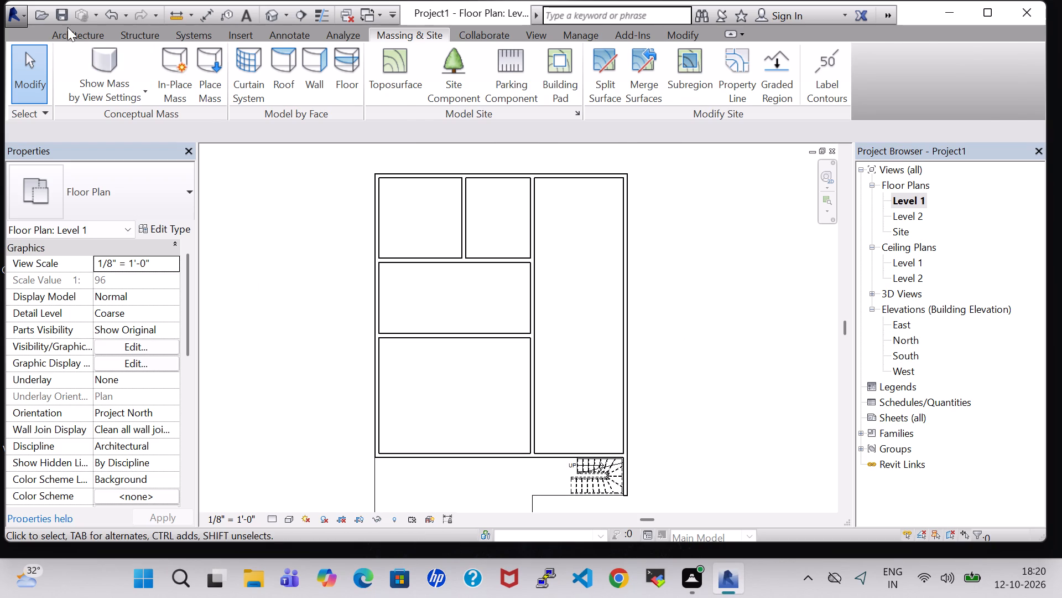
click(67, 33)
click(69, 58)
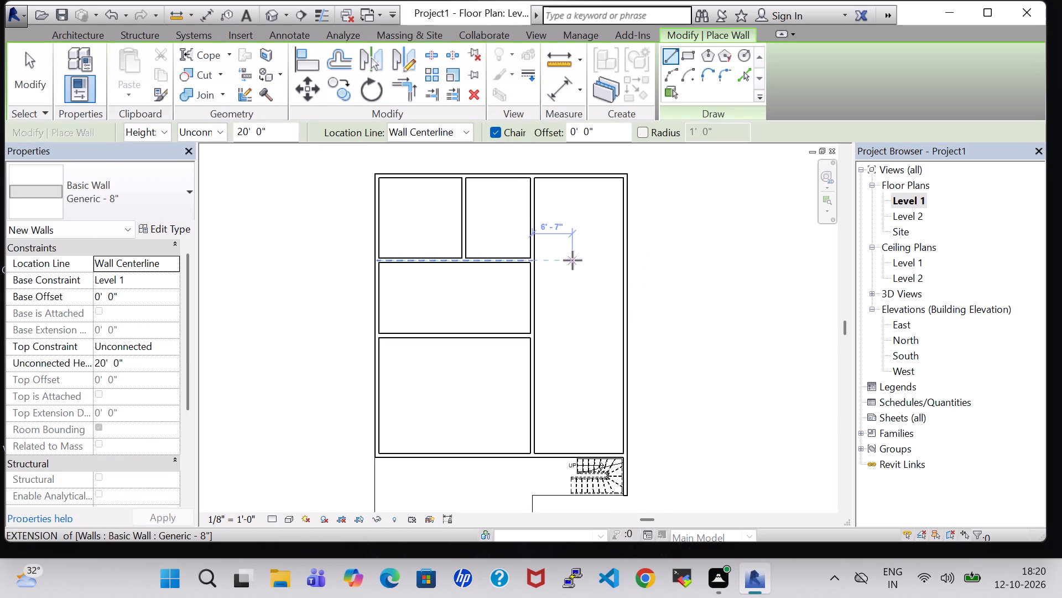
click(533, 291)
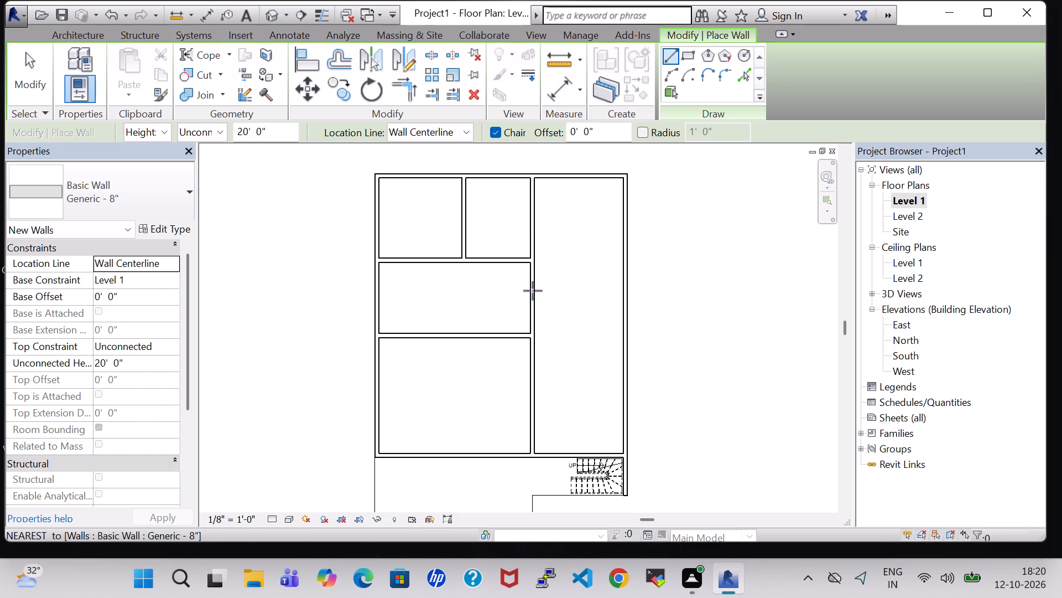
scroll(632, 293, up, 4)
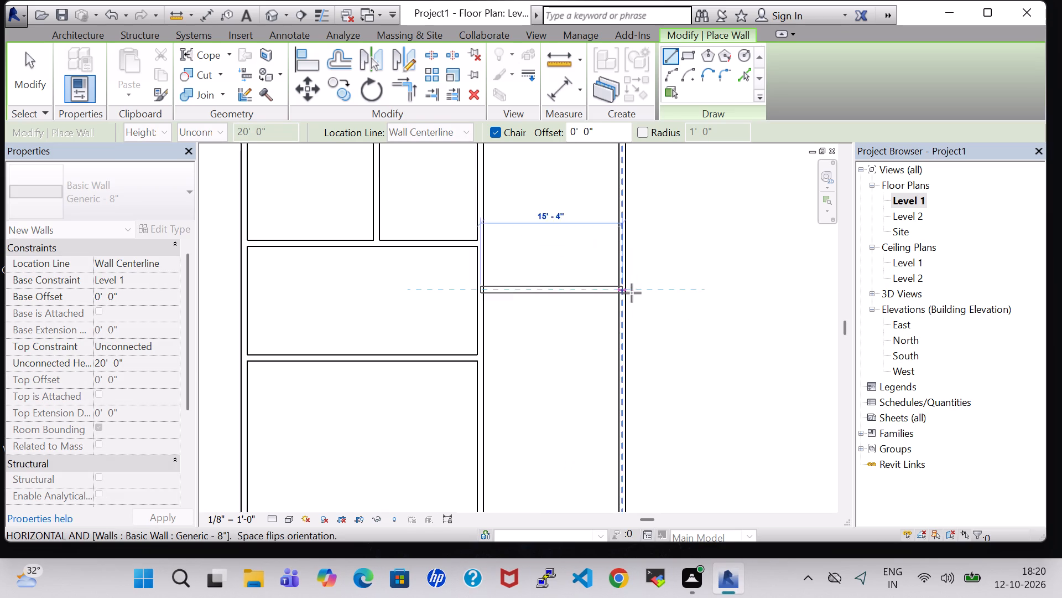
click(620, 293)
scroll(647, 349, down, 2)
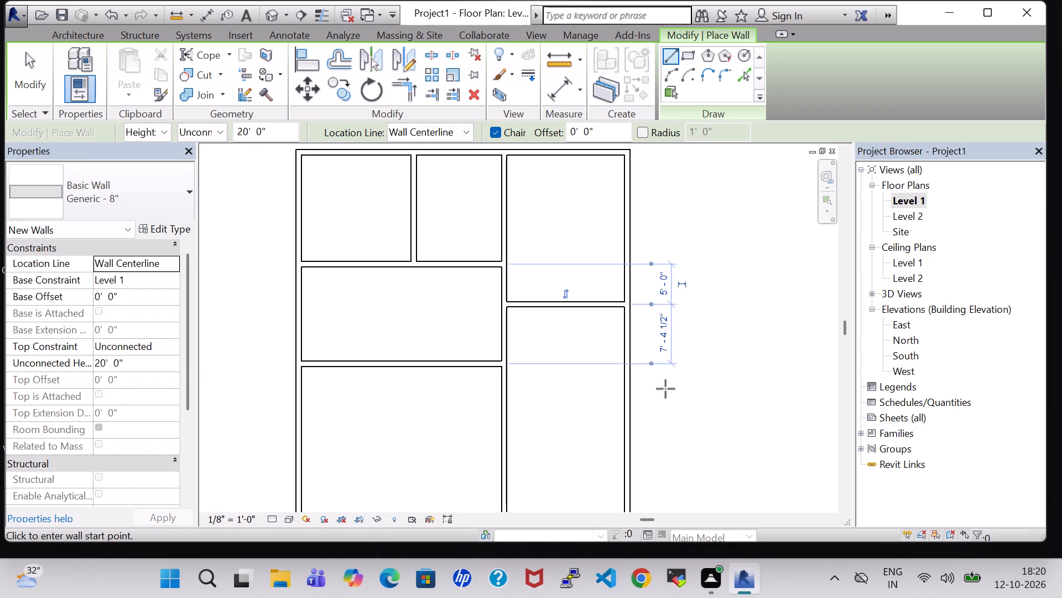
Add a second eastern cross partition about 12' 1 1/2" south of the first, and link their midpoints with a north-south wall.
middle_drag(665, 389, 673, 298)
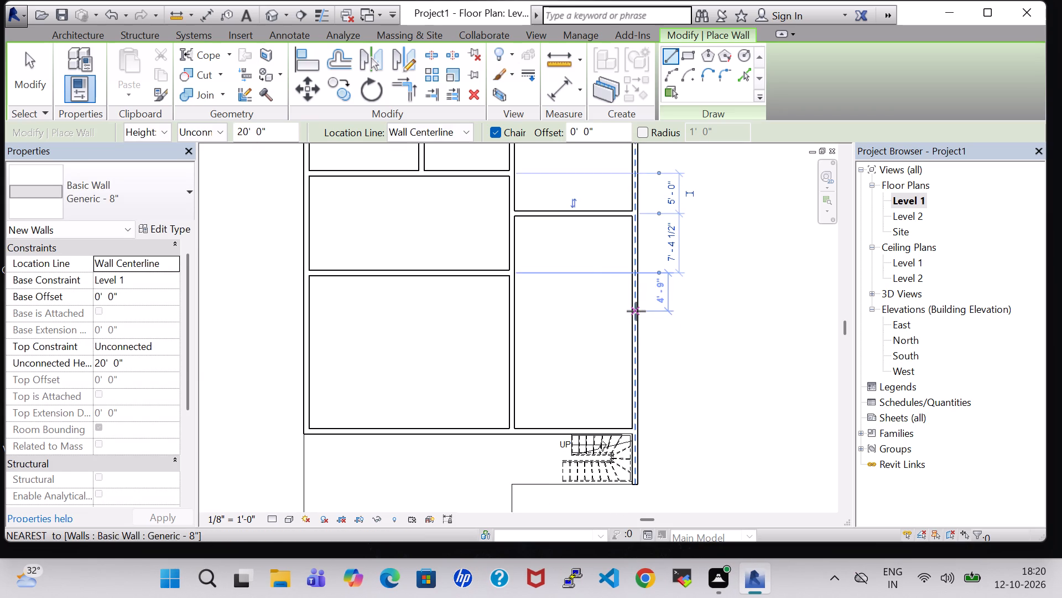
click(636, 311)
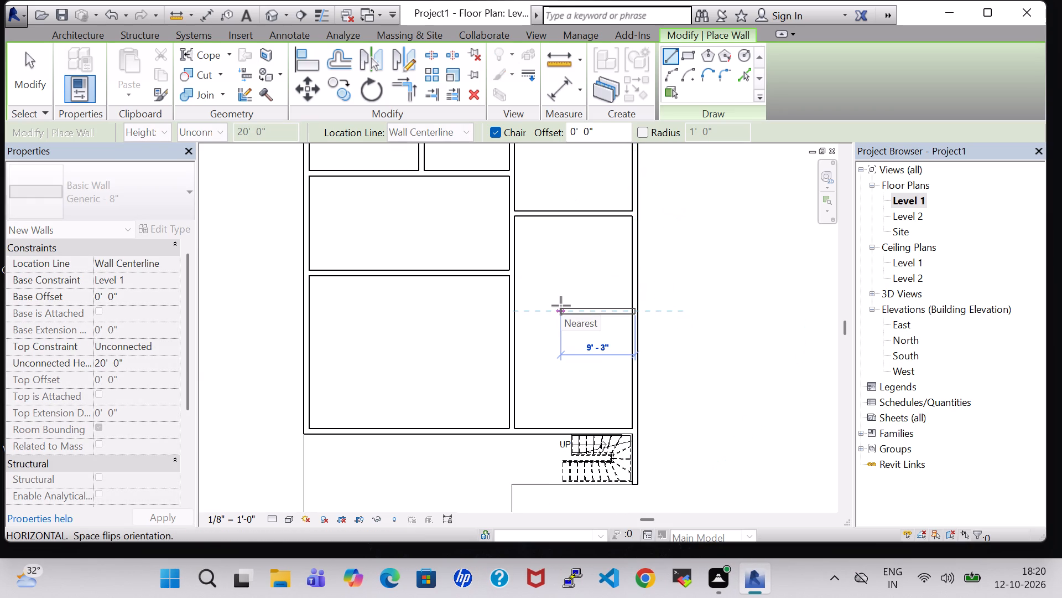
click(507, 311)
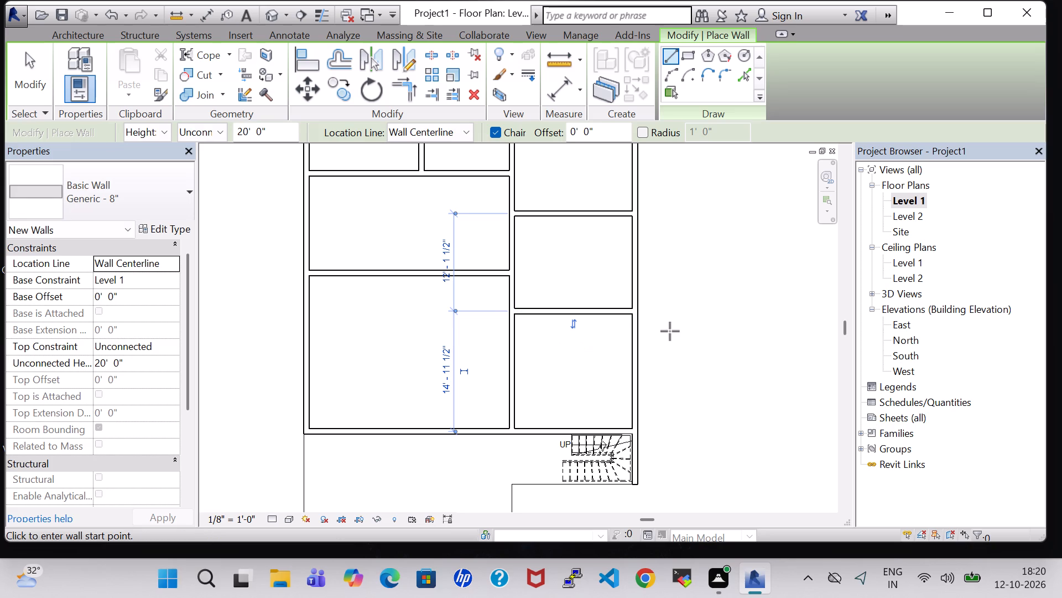
click(574, 215)
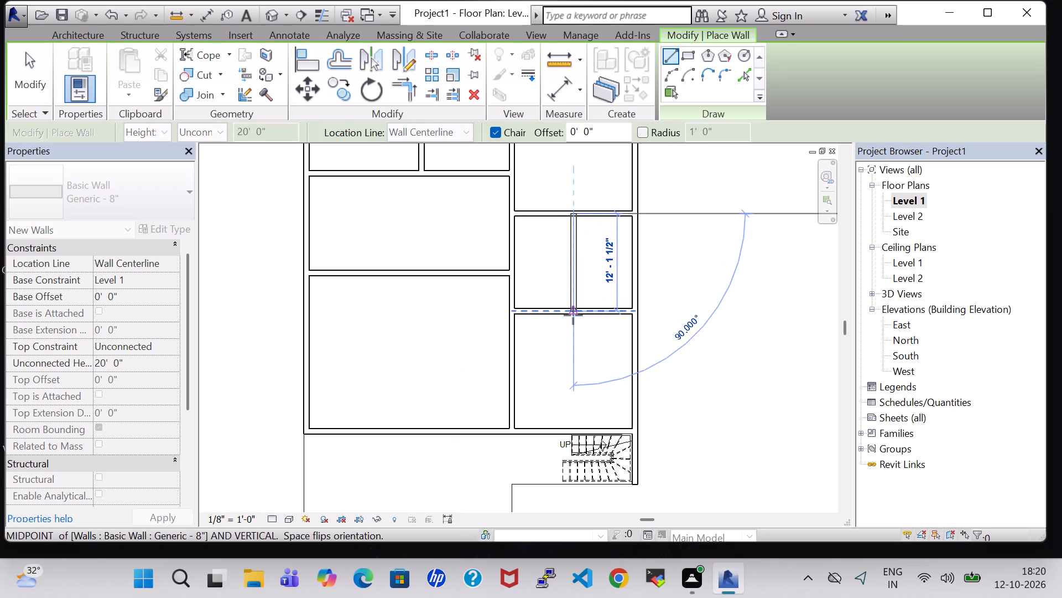
click(573, 315)
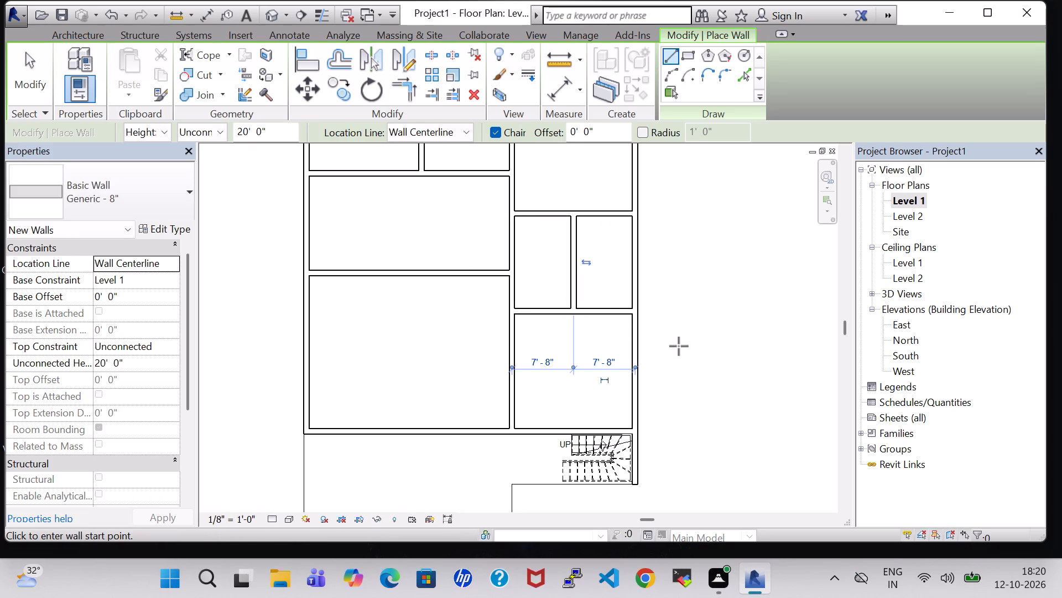
Divide the north-central room with an east-west Generic - 8" partition about 6' 1" south of the north wall.
scroll(679, 346, down, 1)
middle_drag(663, 344, 654, 422)
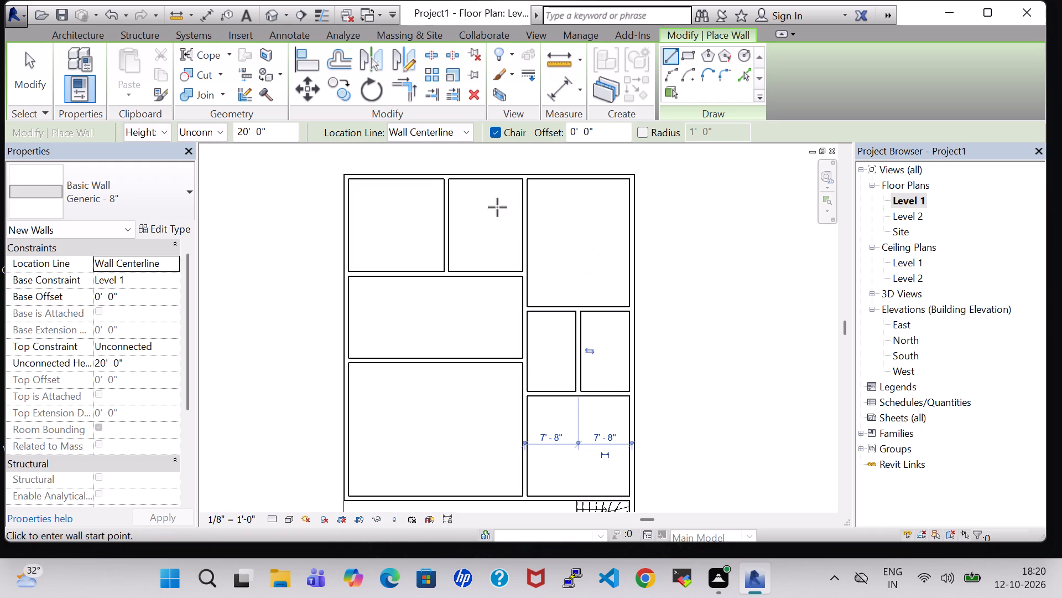
click(528, 219)
click(438, 220)
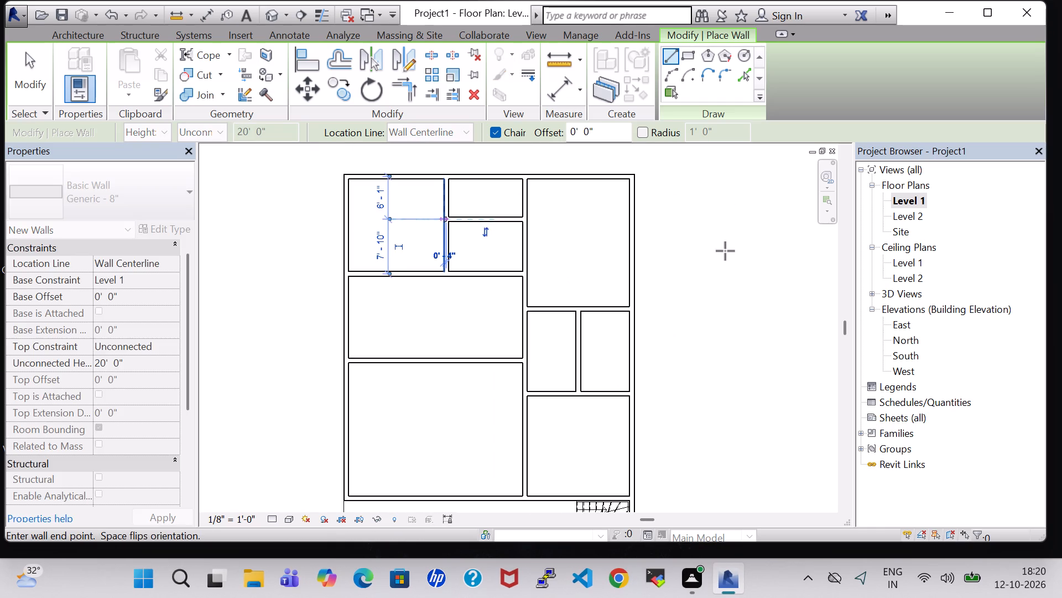
key(Escape)
key(Escape)
Set the unconnected height of the north-central room's dividing wall and the eastern bay's northern cross partition to 10' 0".
click(470, 217)
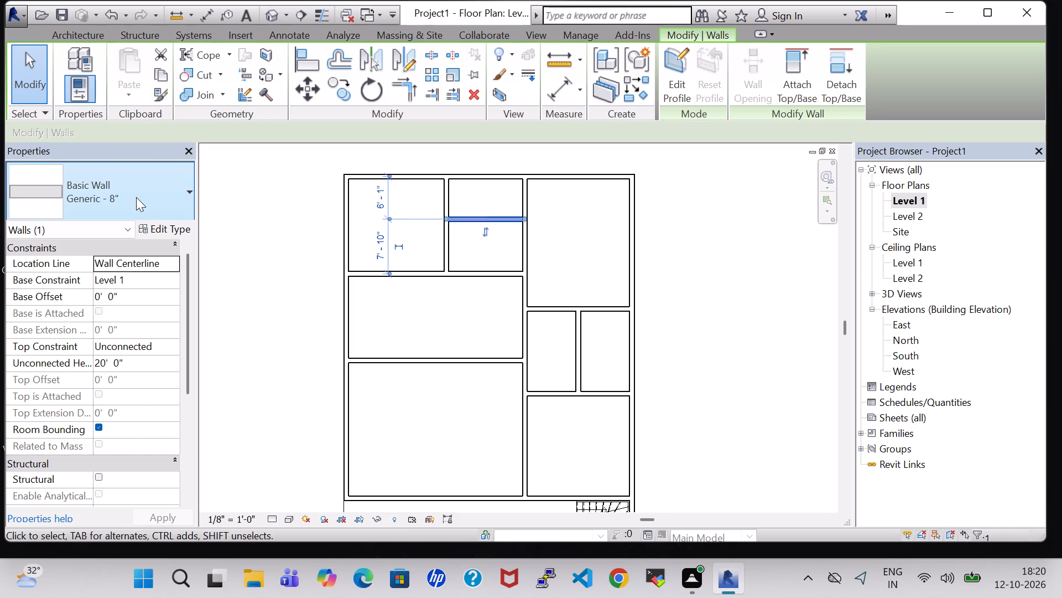
click(102, 364)
key(BackSpace)
key(1)
key(Return)
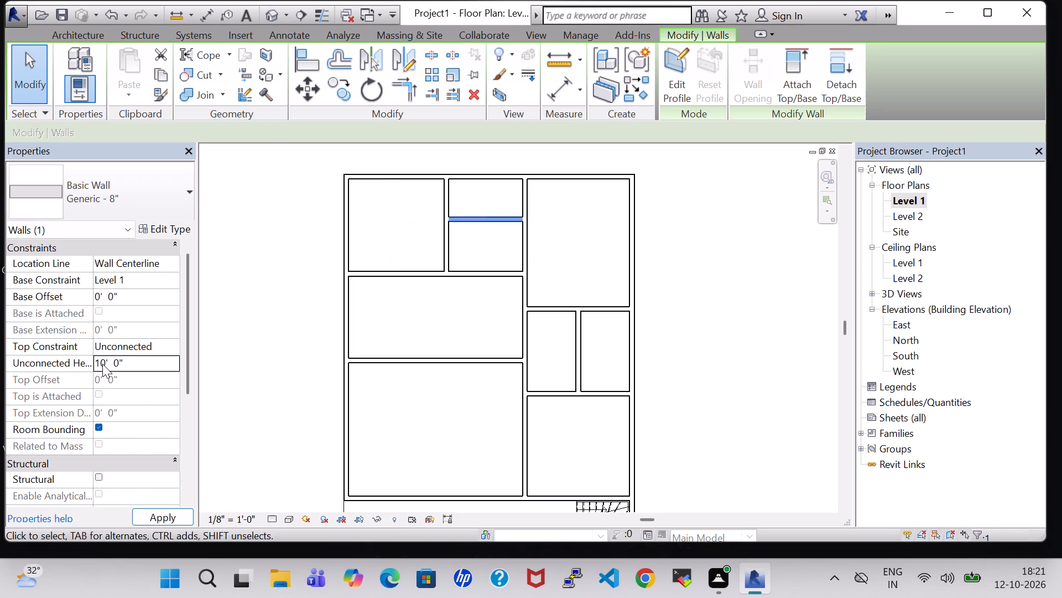
click(590, 316)
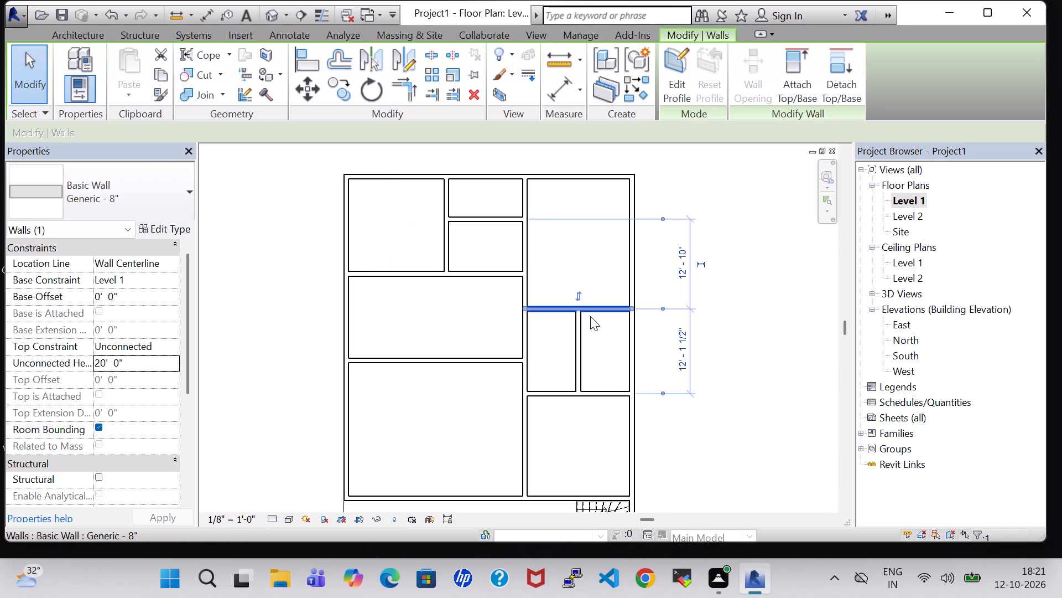
click(102, 357)
key(BackSpace)
key(1)
key(Return)
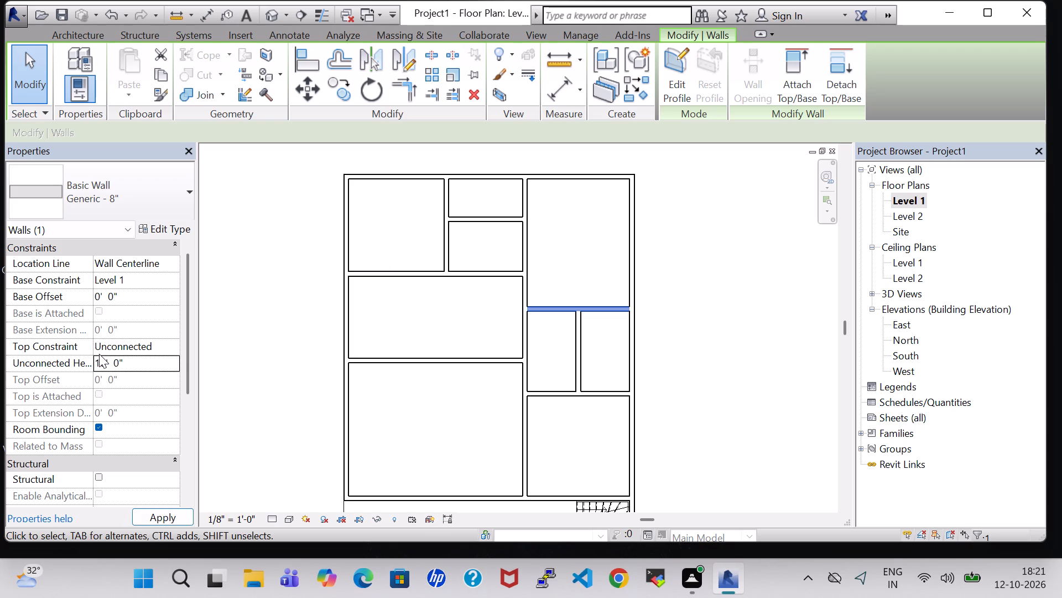
Set the unconnected height of the eastern bay's short north-south partition and its southern cross partition to 10' 0".
click(584, 377)
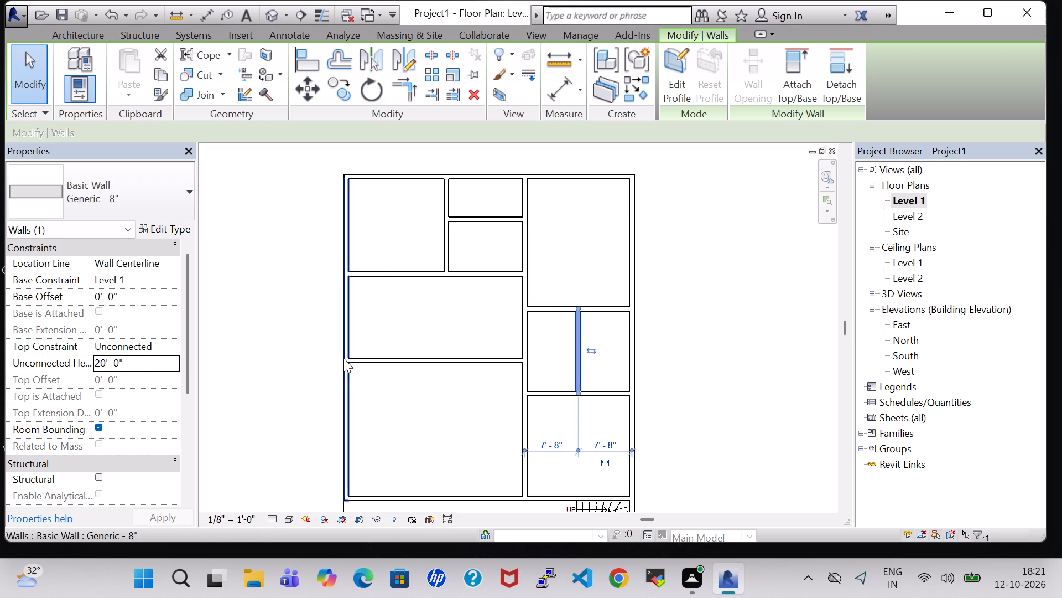
click(101, 358)
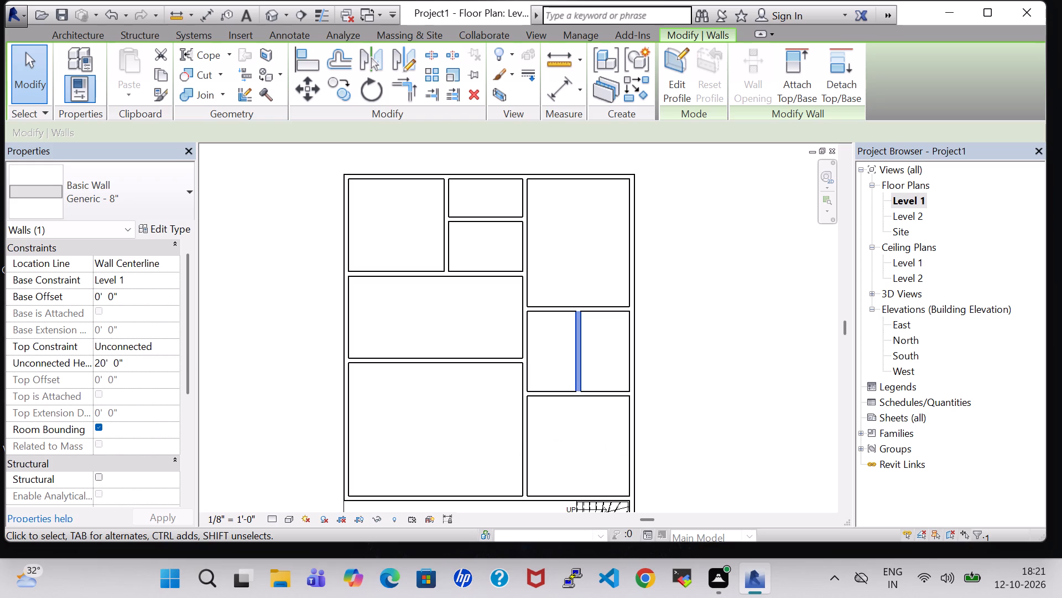
key(BackSpace)
key(1)
key(Return)
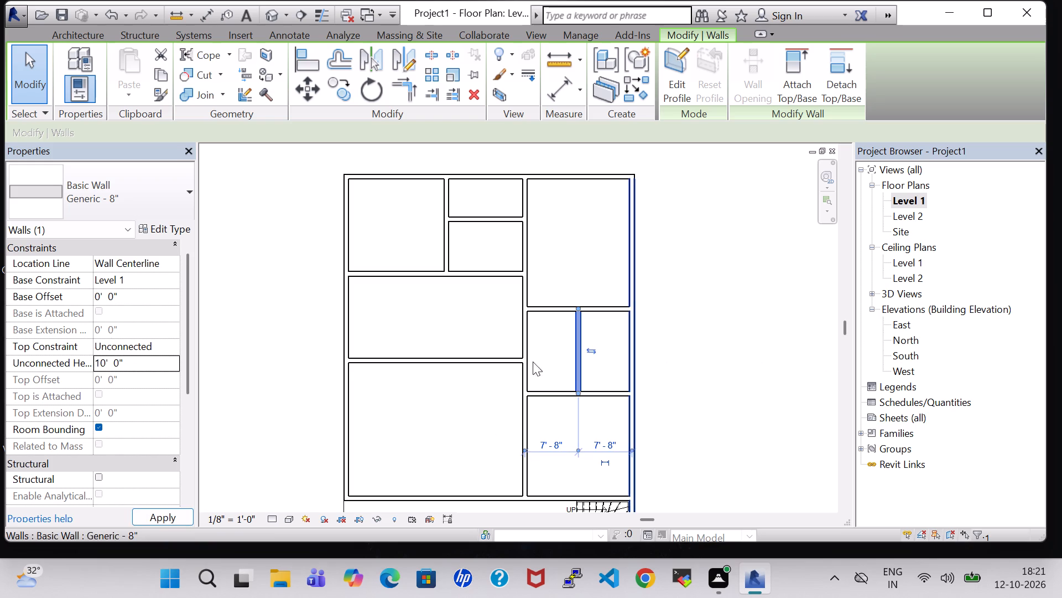
click(737, 366)
click(608, 391)
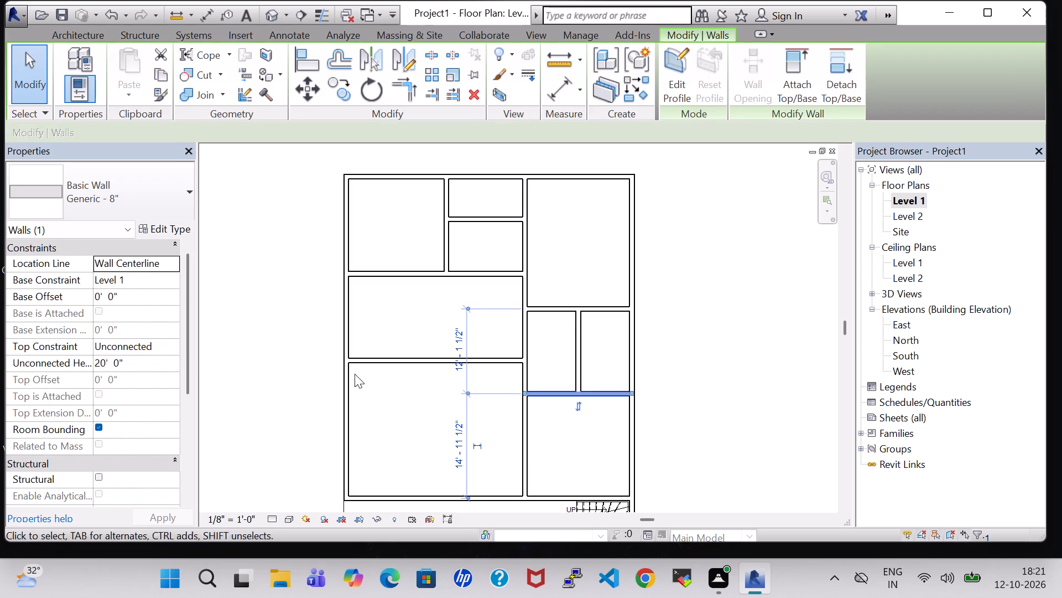
click(99, 360)
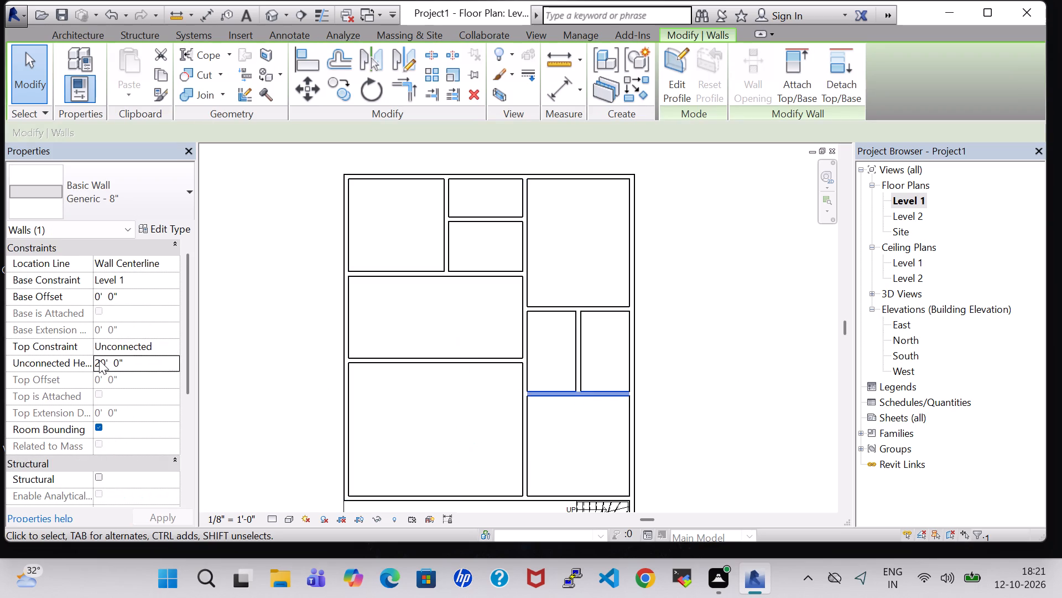
key(Right)
key(BackSpace)
key(1)
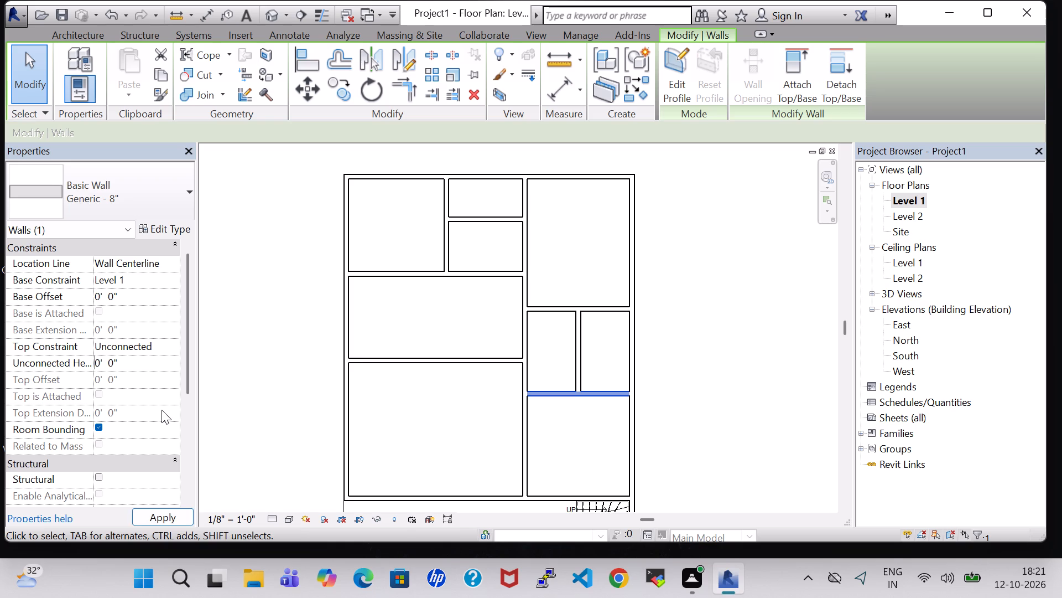
key(Return)
scroll(684, 346, down, 1)
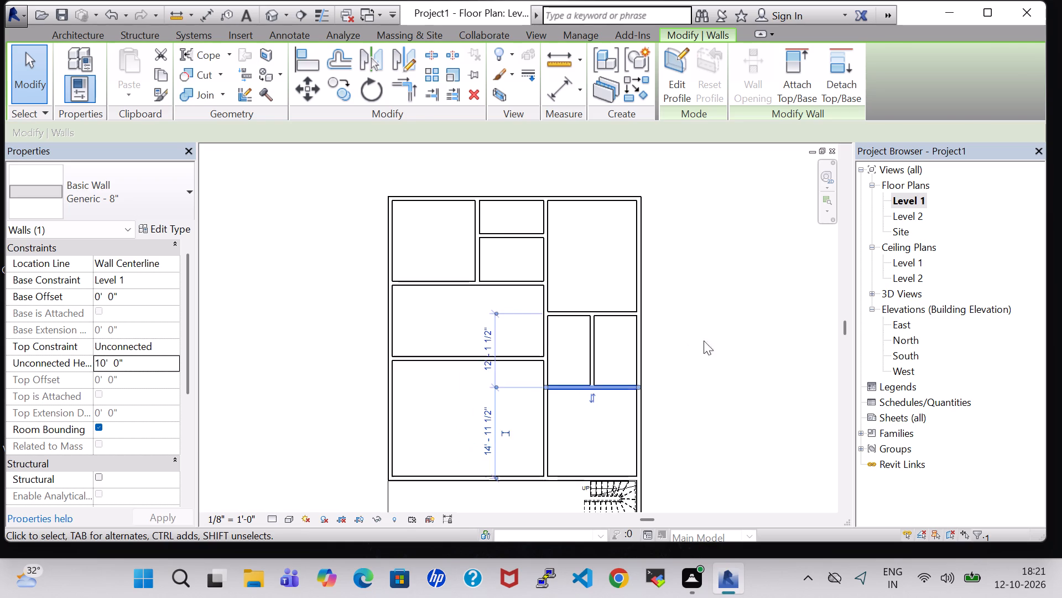
click(731, 338)
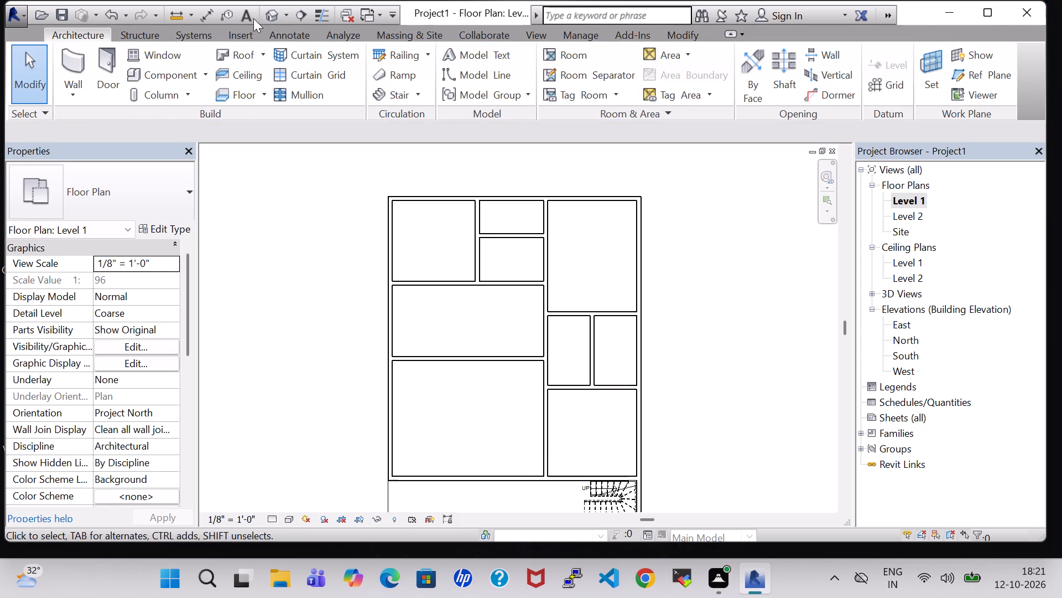
Examine the new partitions in 3D against the surrounding walls.
click(265, 23)
scroll(534, 299, down, 2)
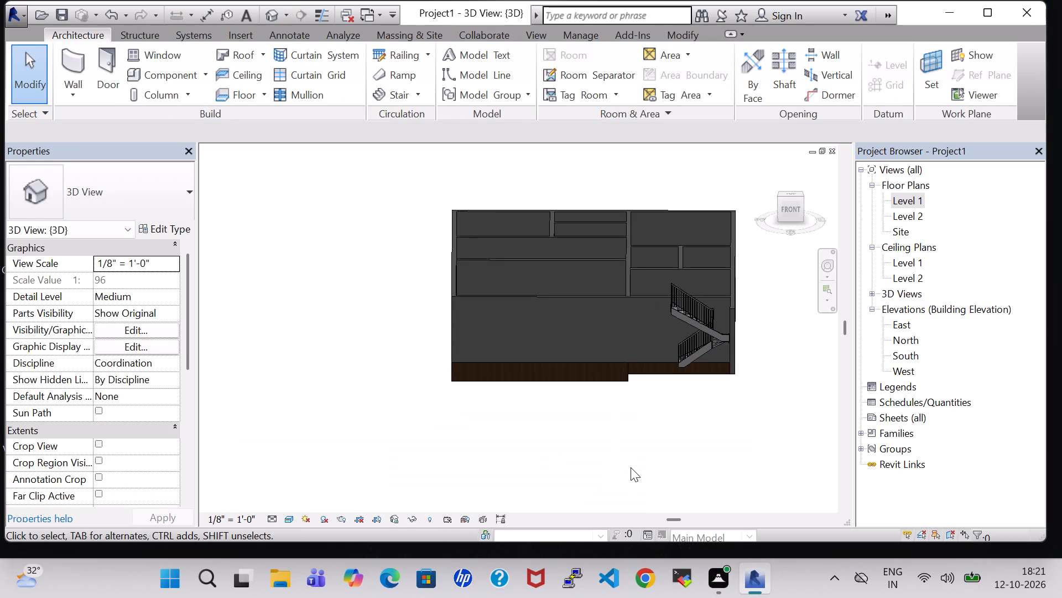
shift+middle_drag(631, 456, 634, 476)
shift+middle_click(634, 476)
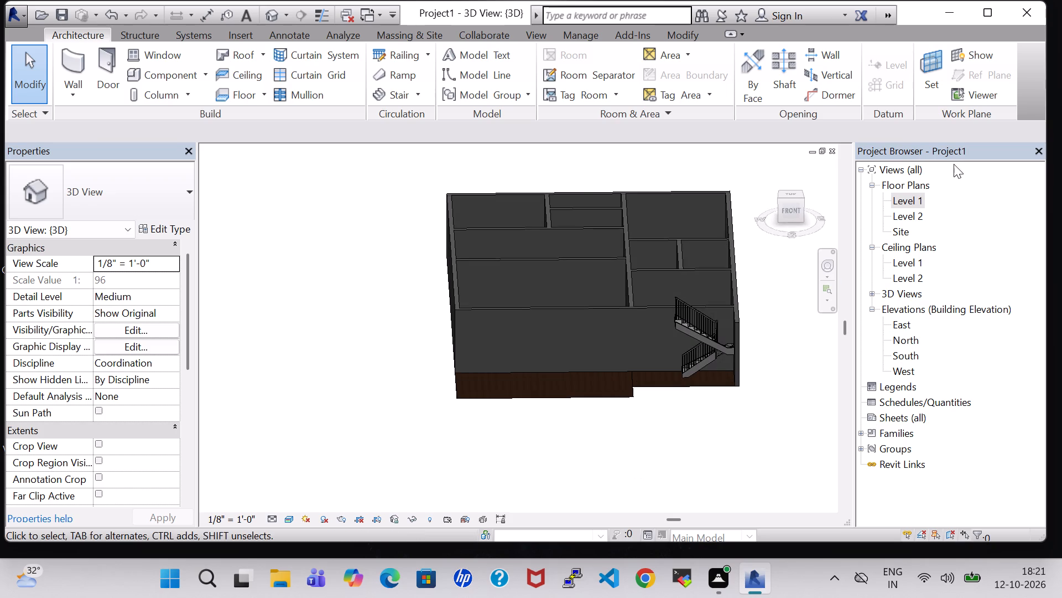
Open the Level 1 floor plan.
double_click(917, 197)
scroll(829, 319, down, 1)
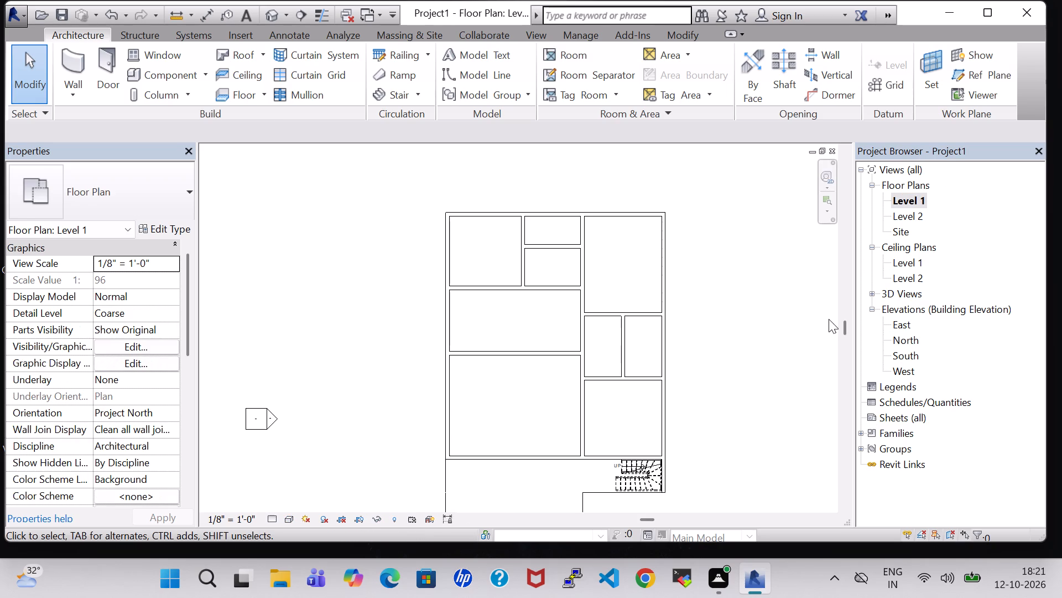
middle_drag(821, 317, 794, 290)
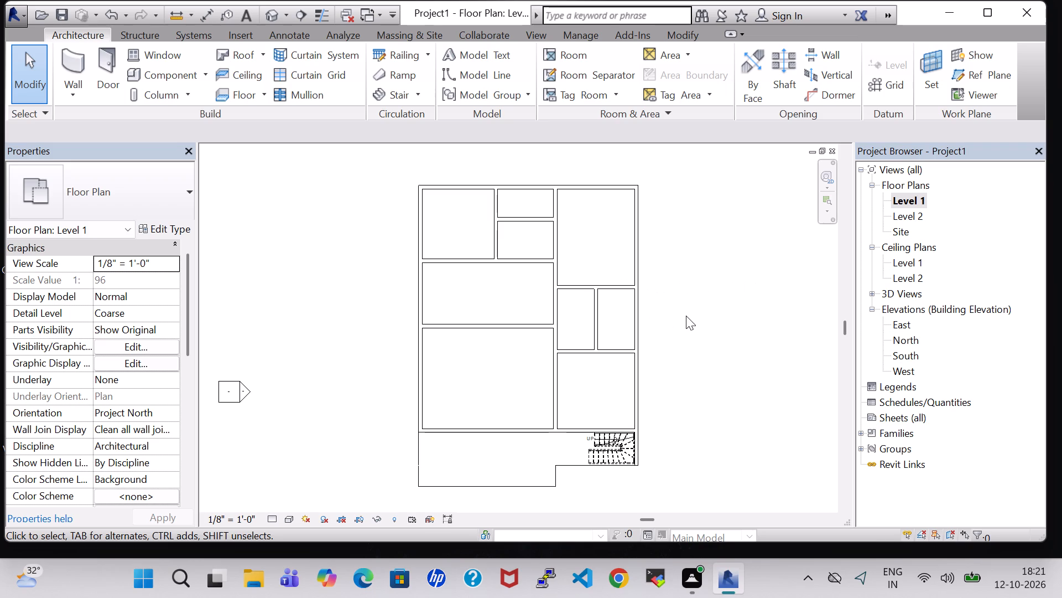
middle_drag(682, 223, 682, 223)
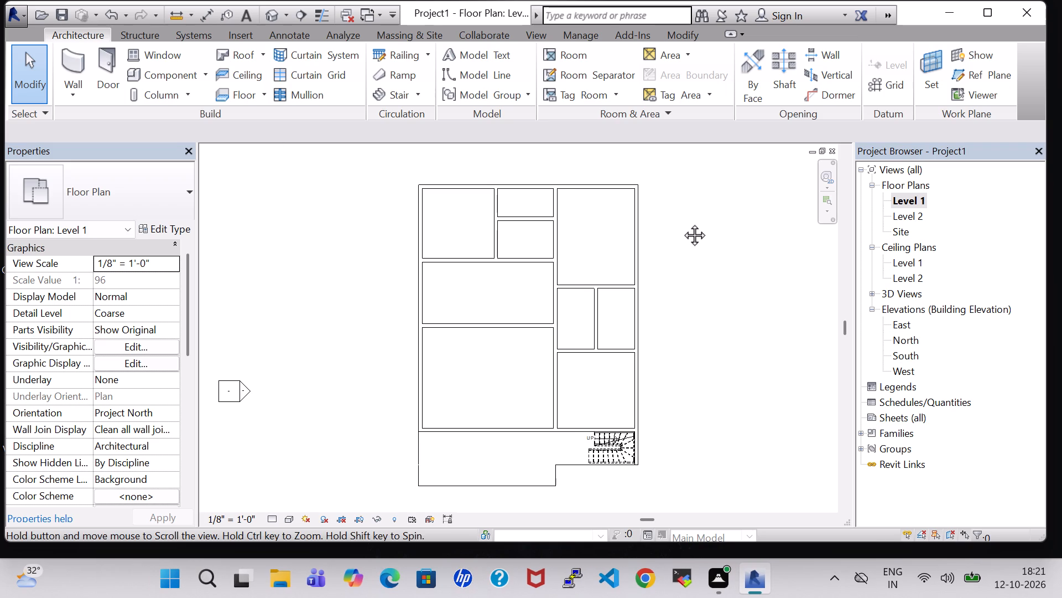
middle_drag(682, 223, 682, 215)
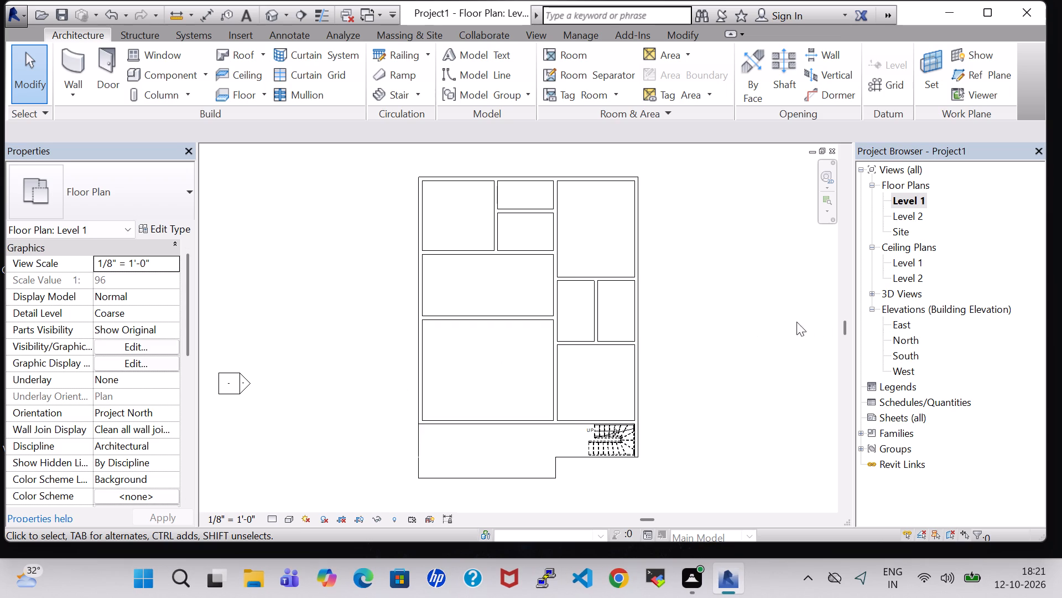
Load the residential Door-Exterior-Double-Full Glass-Wood_Clad family in the 60" x 80" type for door placement.
click(112, 65)
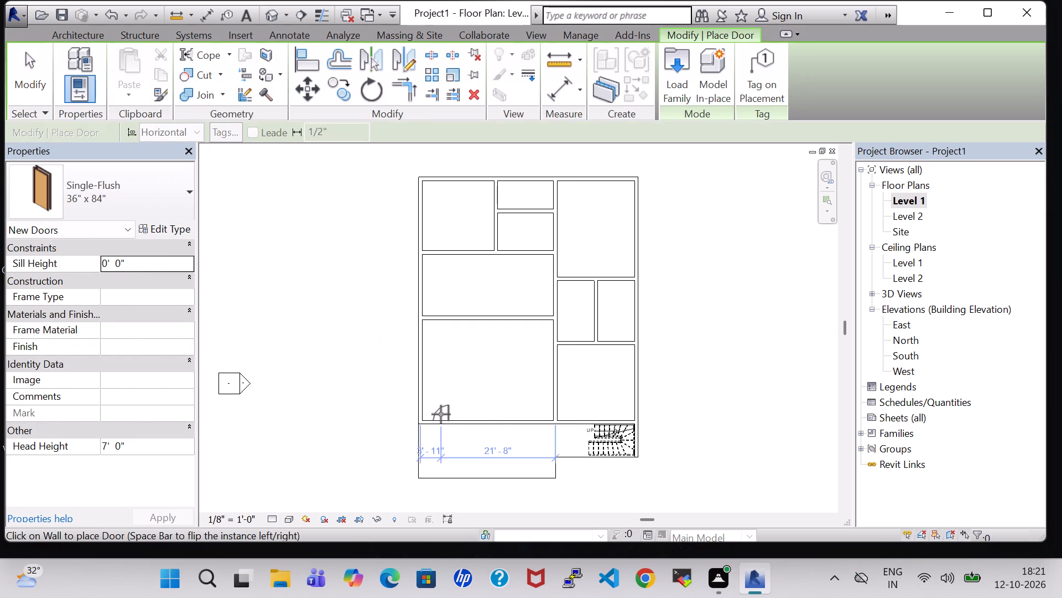
click(660, 79)
scroll(551, 249, down, 1)
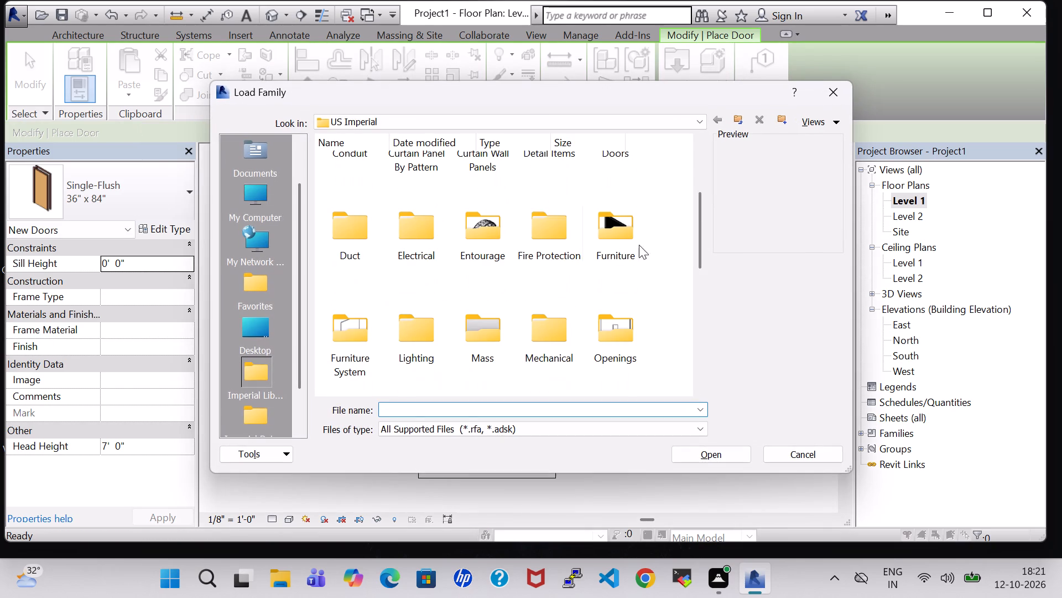
click(572, 252)
double_click(608, 232)
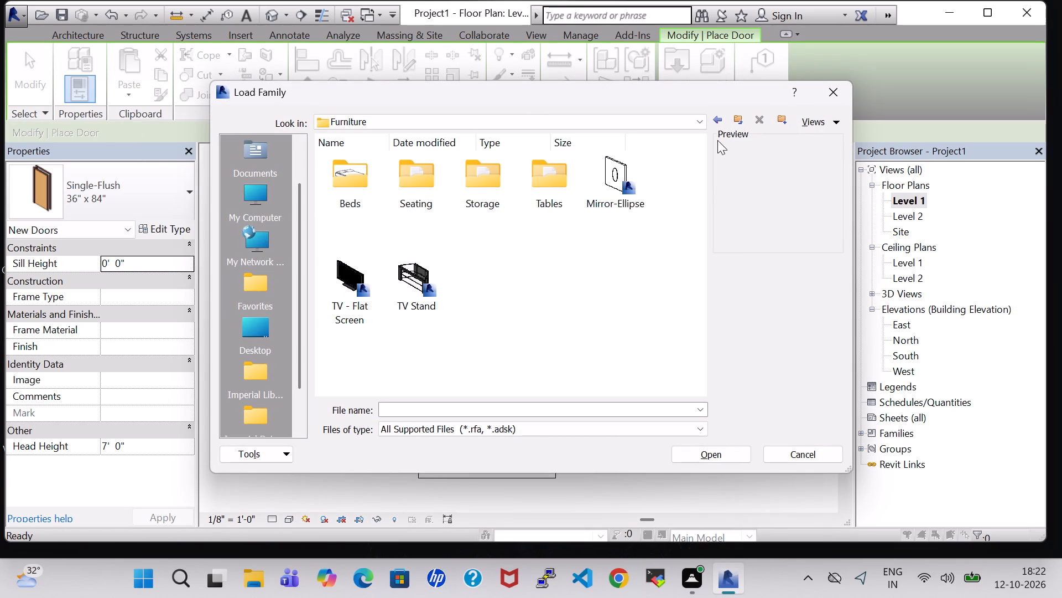
click(720, 120)
scroll(464, 254, down, 6)
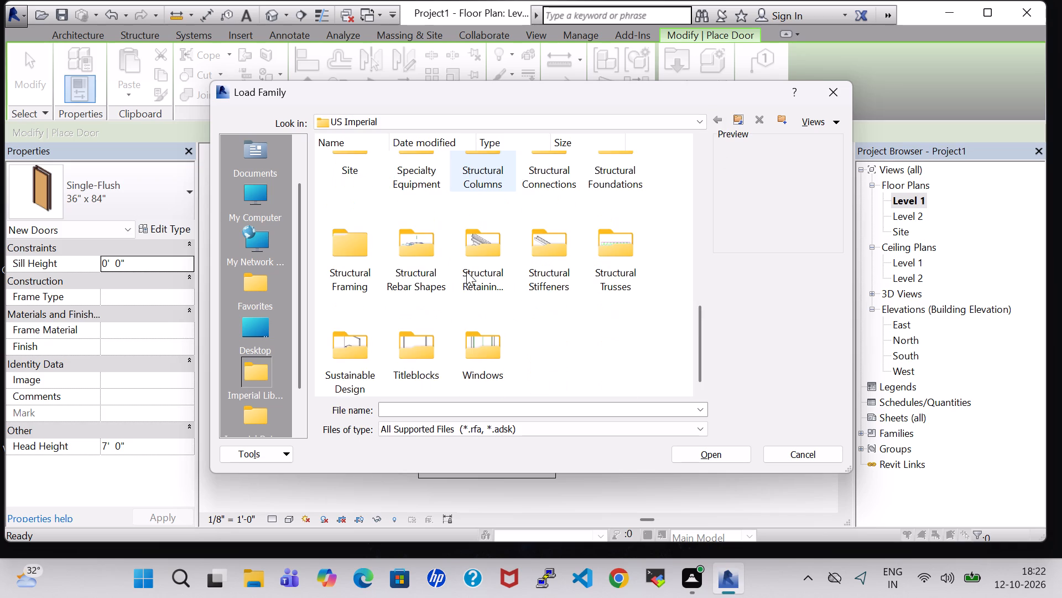
scroll(466, 271, up, 2)
scroll(595, 256, up, 1)
double_click(615, 197)
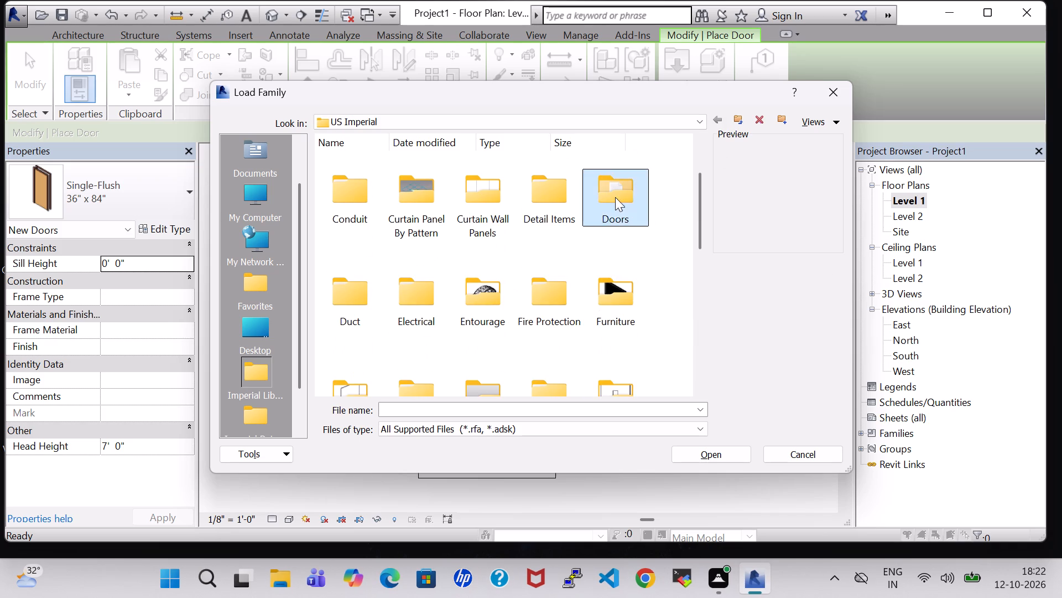
double_click(478, 186)
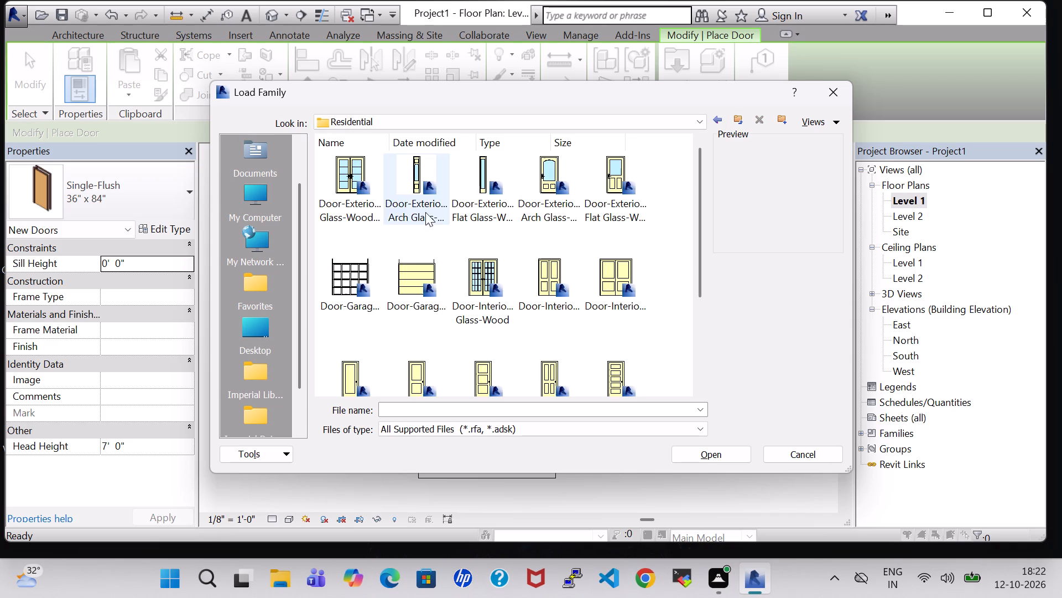
click(348, 187)
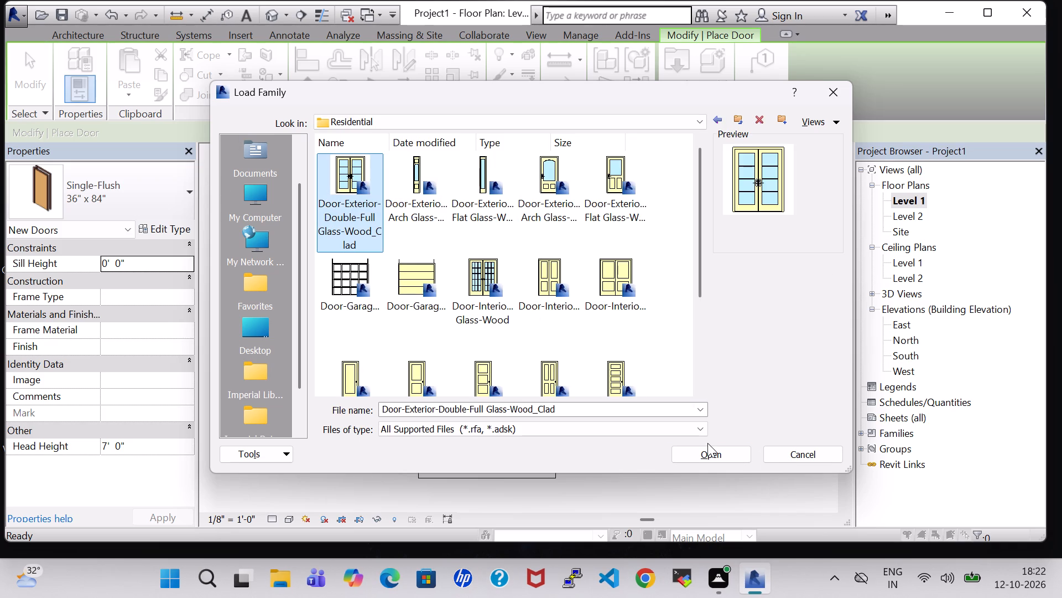
click(708, 452)
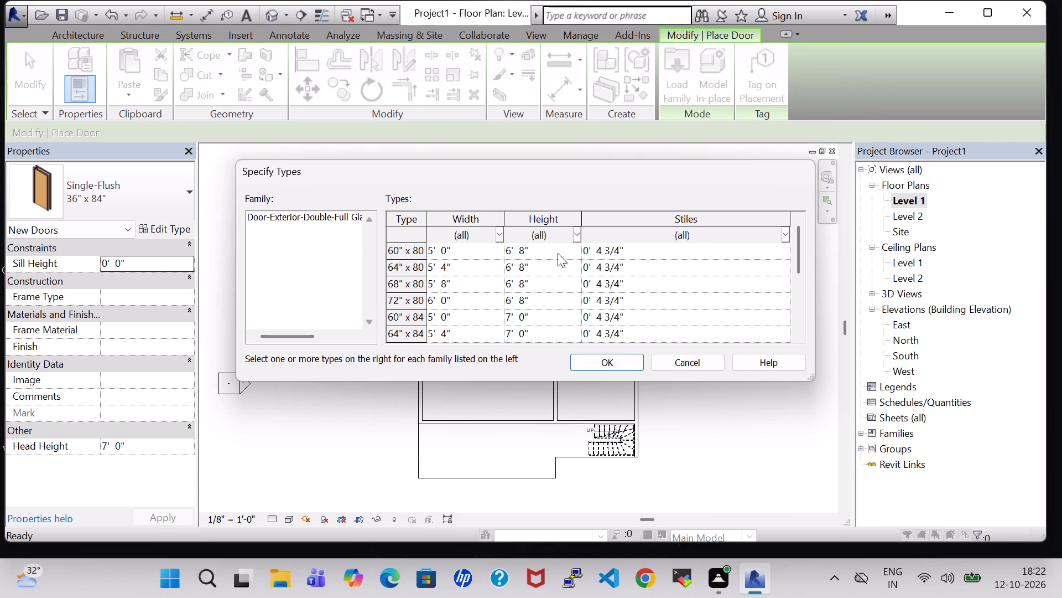
click(558, 253)
click(590, 362)
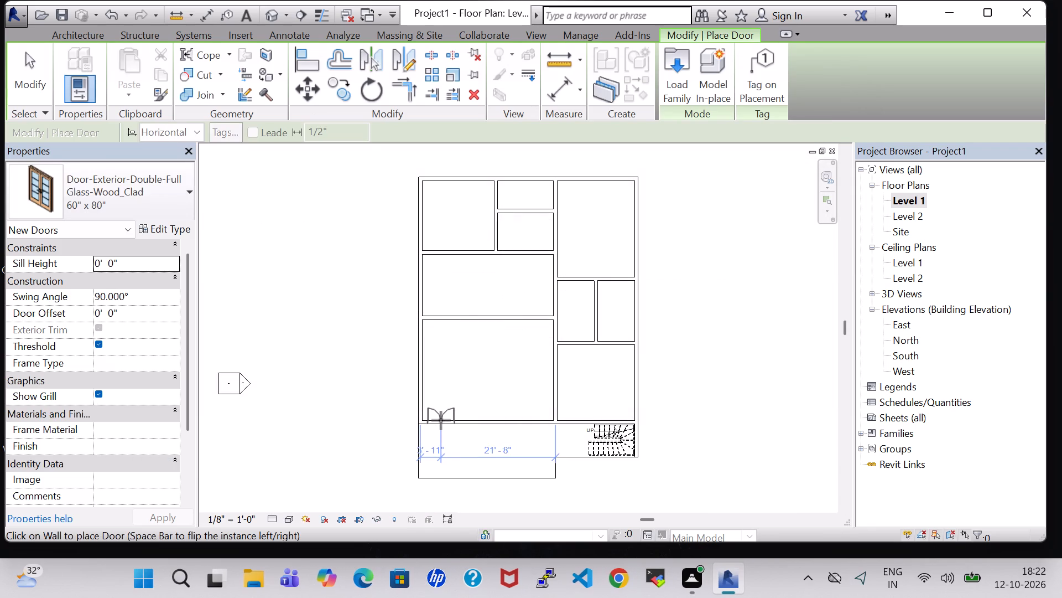
Place the 60" x 80" double glass door in the southwest room's south wall, centred about 3' 5" from the west wall.
scroll(441, 420, up, 2)
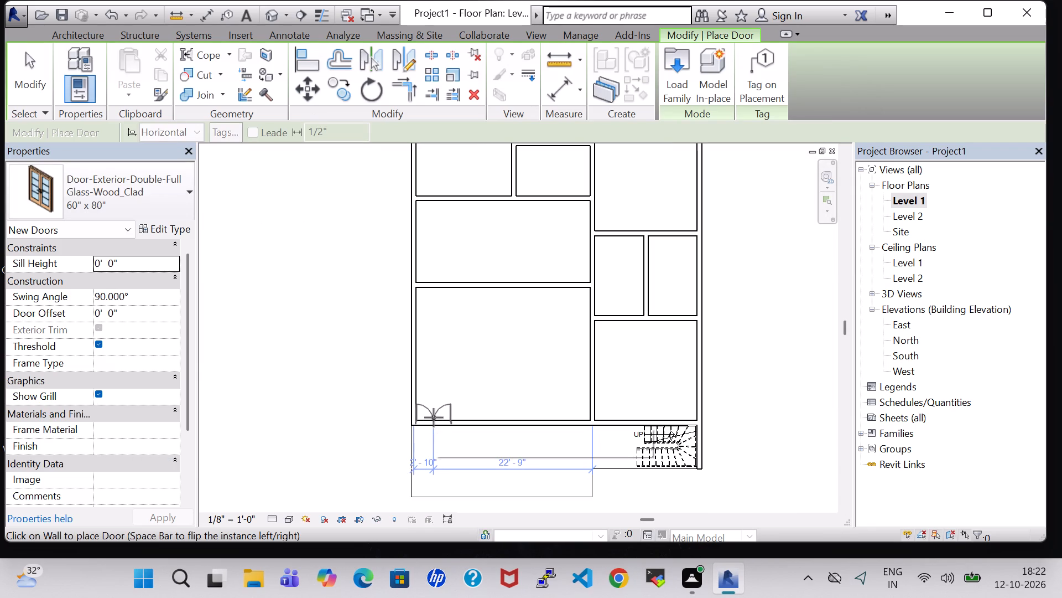
click(438, 419)
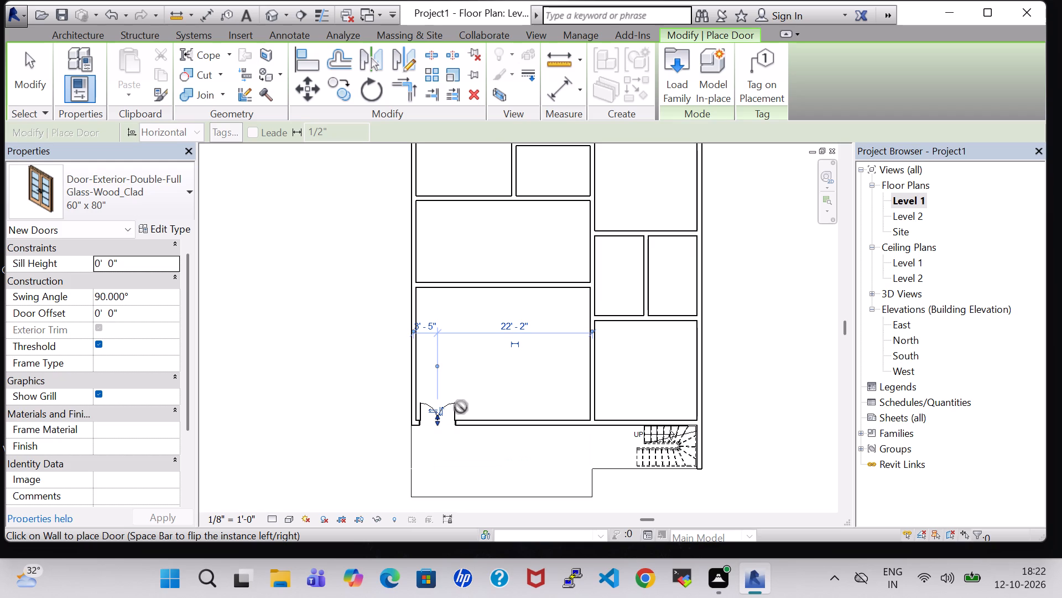
key(Escape)
scroll(513, 402, down, 1)
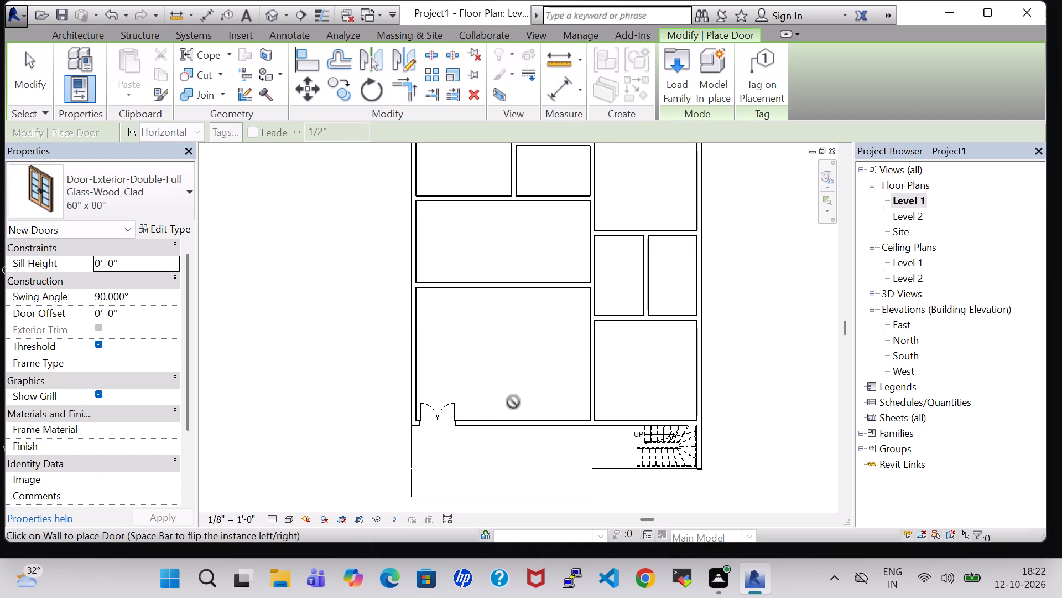
middle_drag(513, 399, 456, 446)
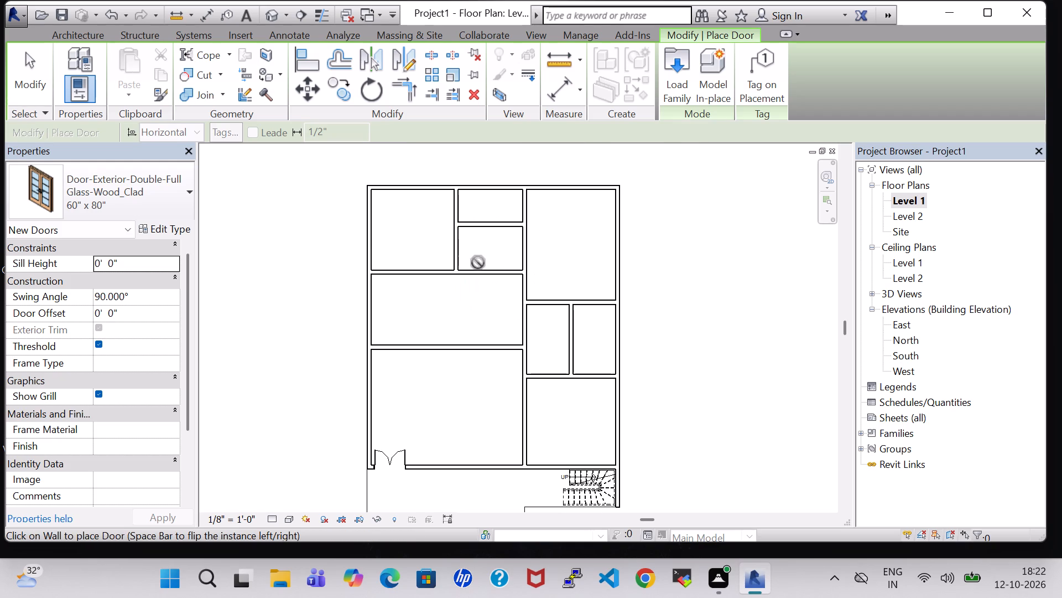
key(Escape)
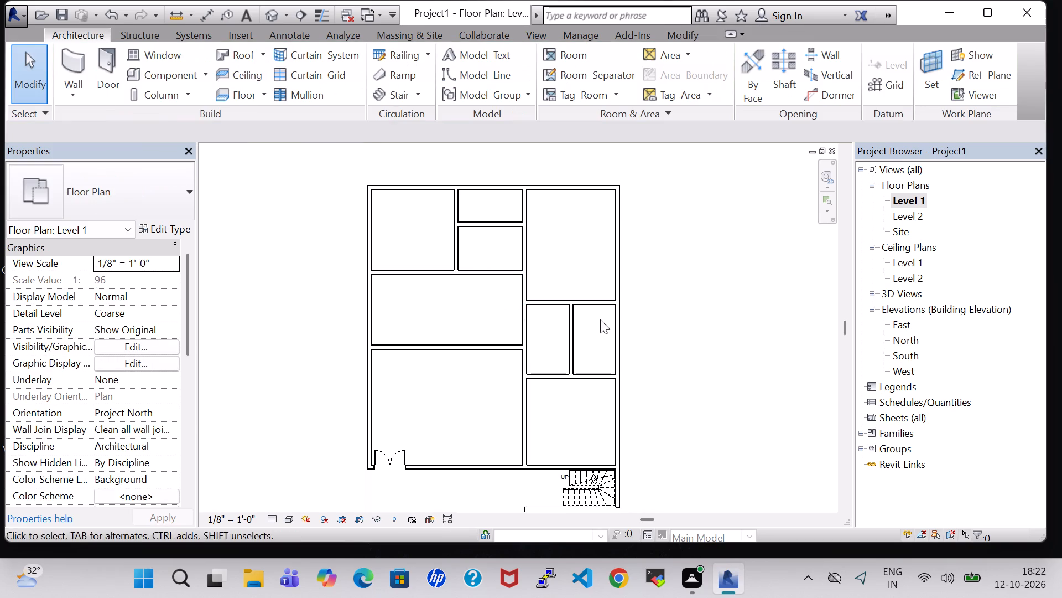
key(Escape)
Set the Structure layer thickness of the Generic - 8" wall type to 0' 6".
scroll(701, 308, down, 1)
middle_drag(701, 308, 696, 300)
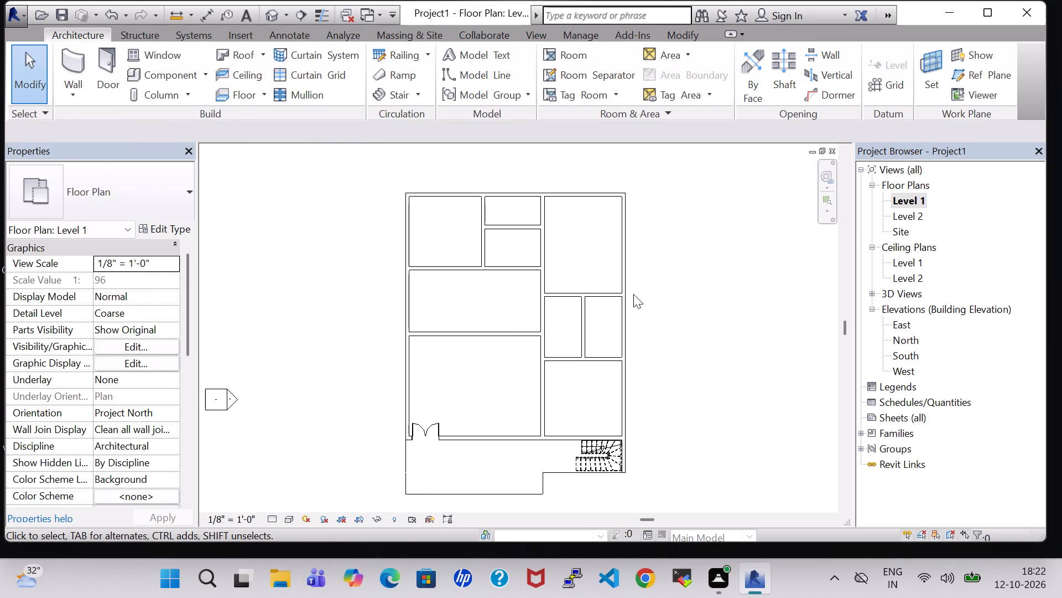
click(488, 216)
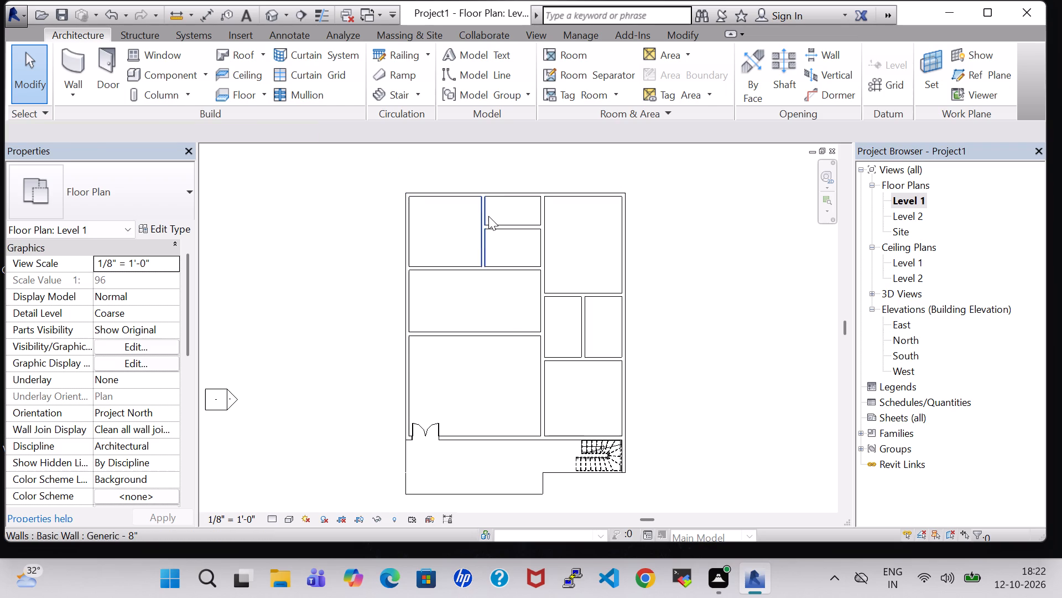
click(162, 229)
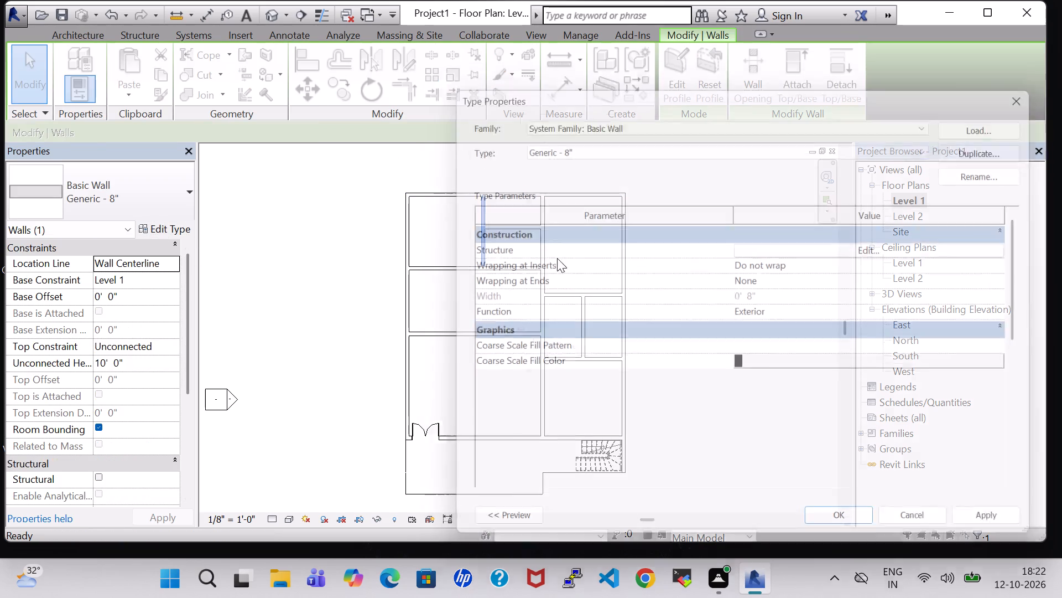
click(865, 254)
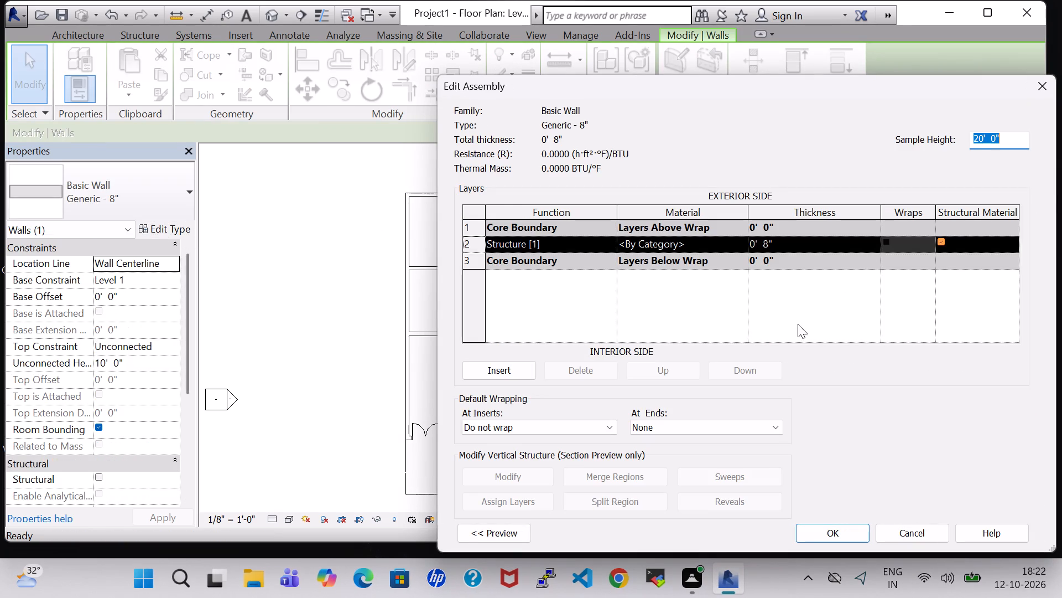
click(775, 248)
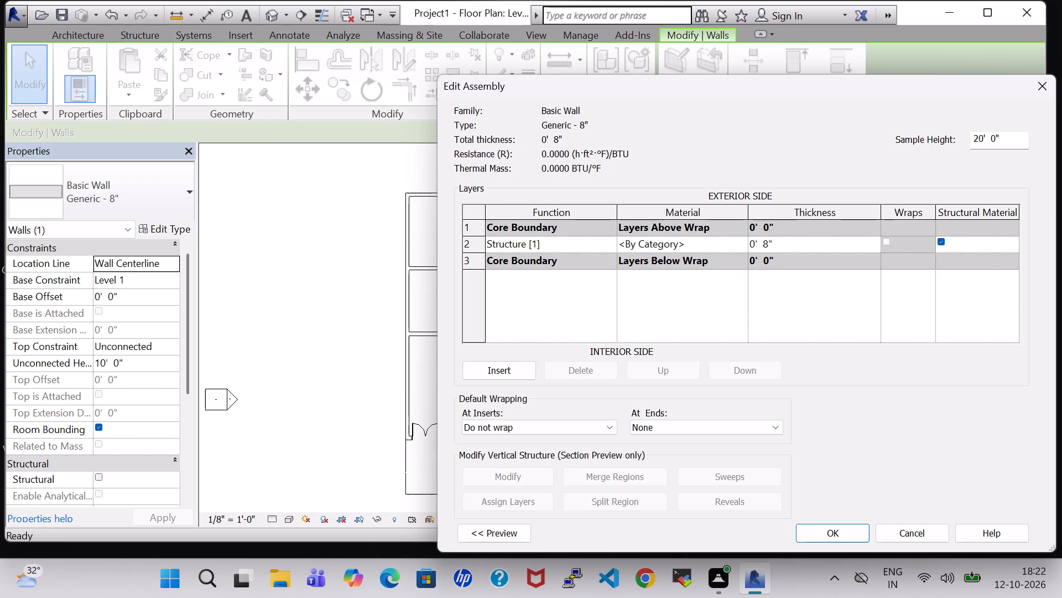
key(Left)
key(BackSpace)
key(6)
key(Return)
click(858, 537)
click(1005, 533)
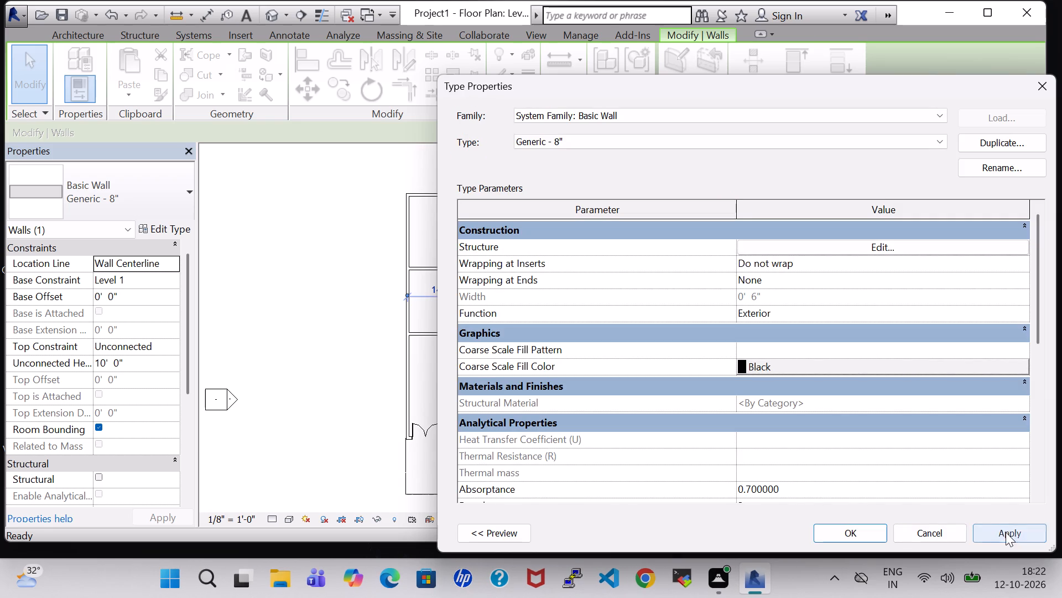
click(845, 532)
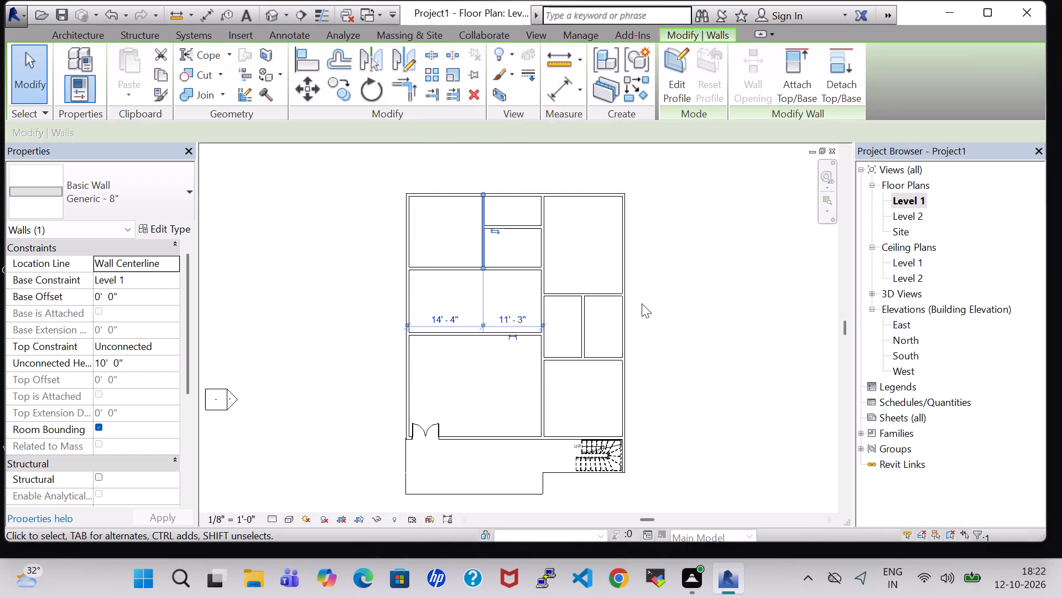
click(693, 277)
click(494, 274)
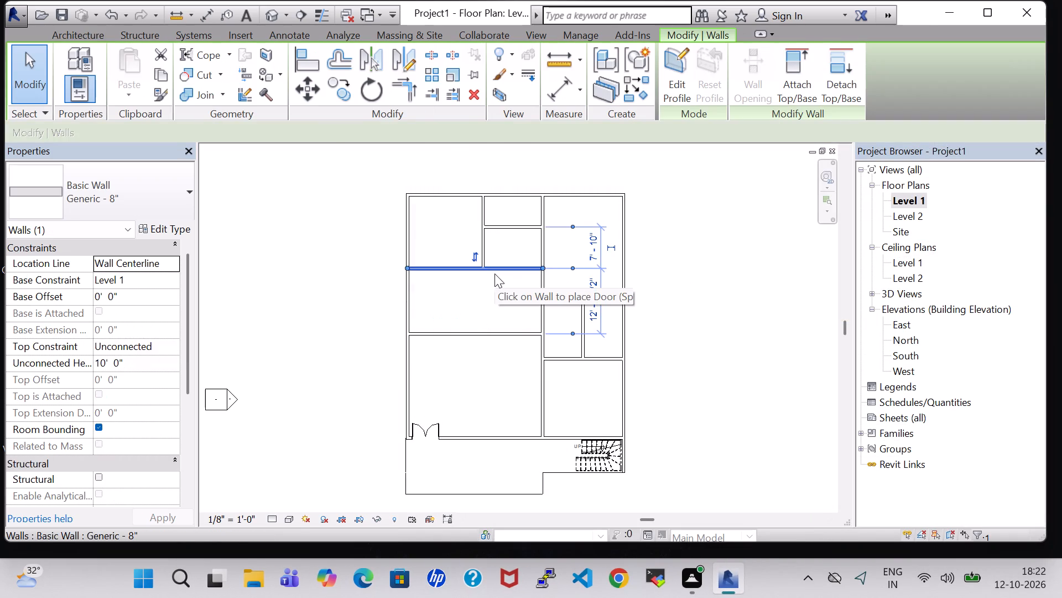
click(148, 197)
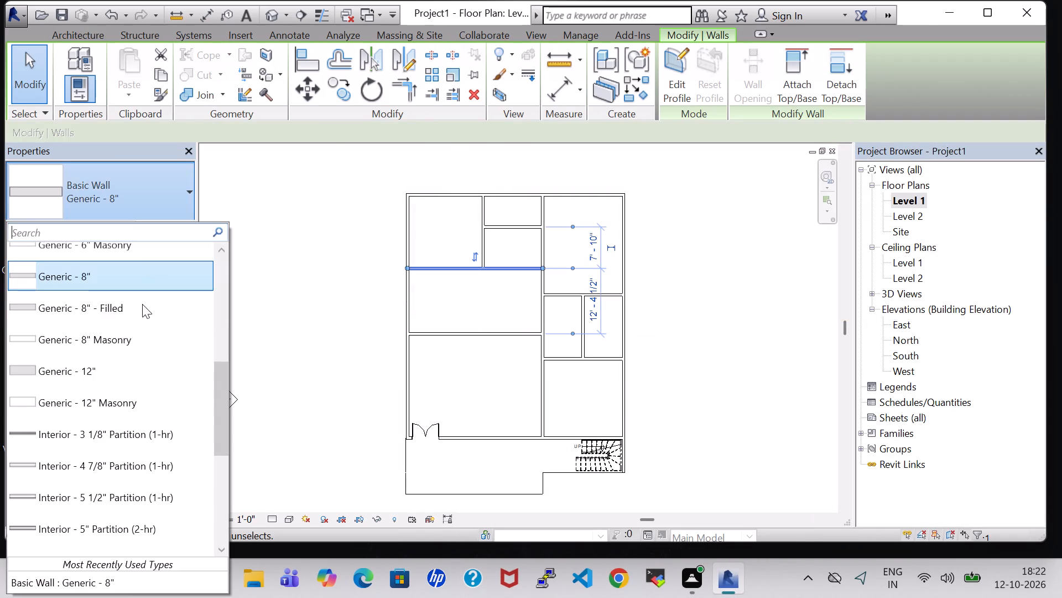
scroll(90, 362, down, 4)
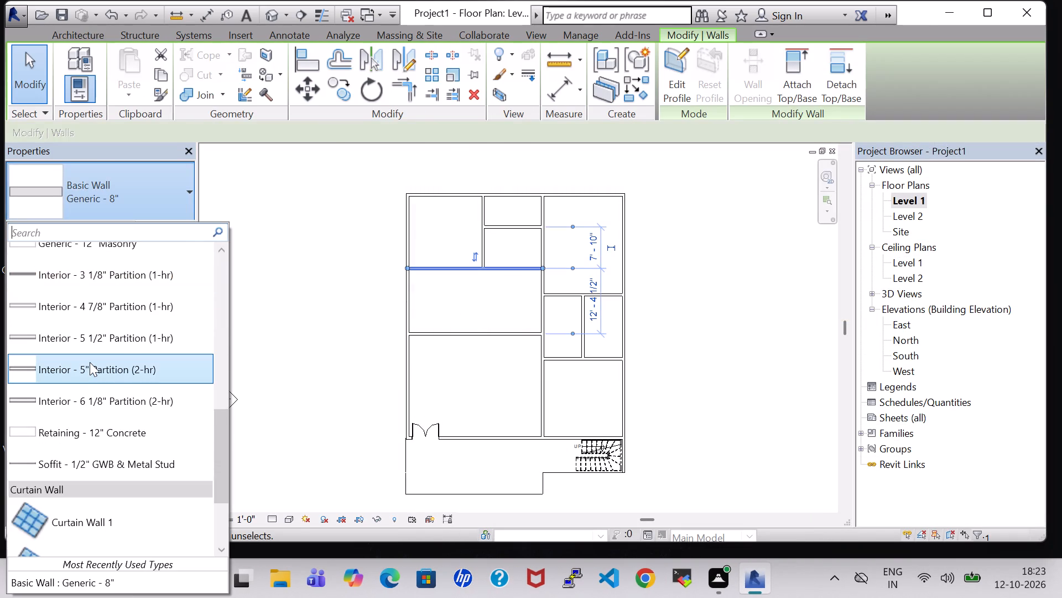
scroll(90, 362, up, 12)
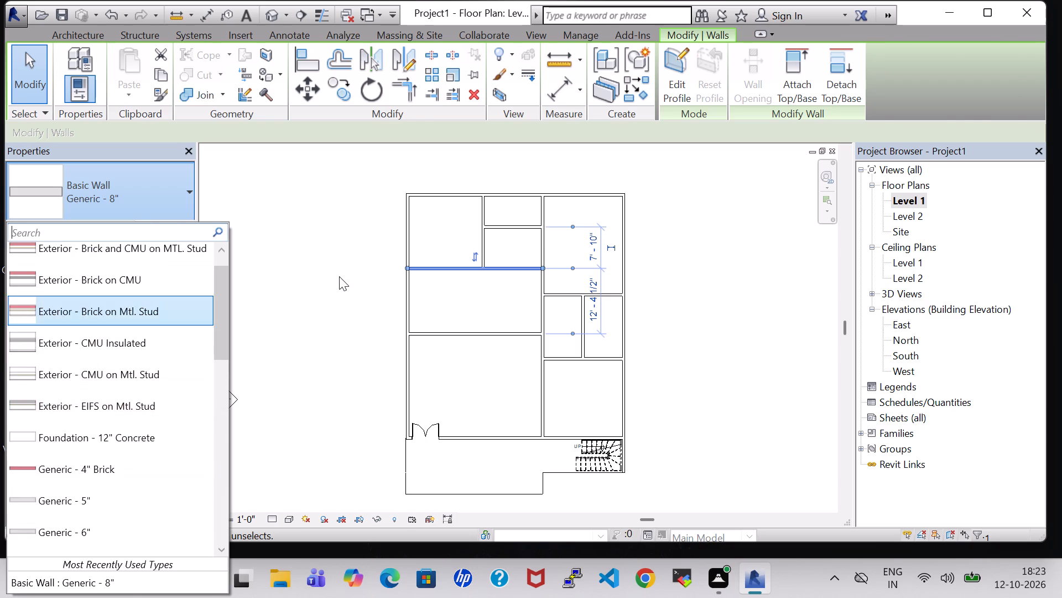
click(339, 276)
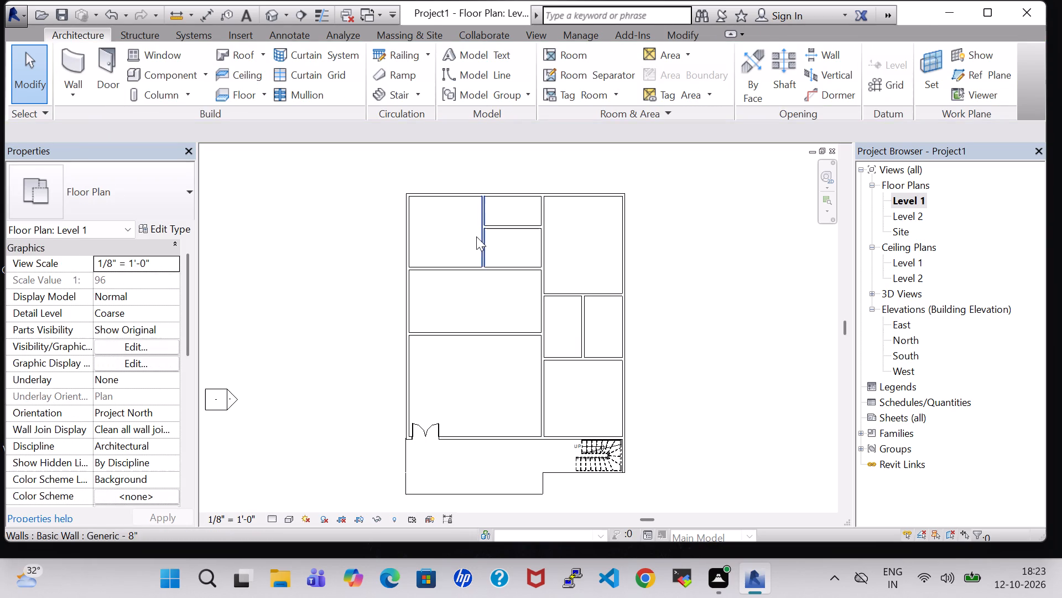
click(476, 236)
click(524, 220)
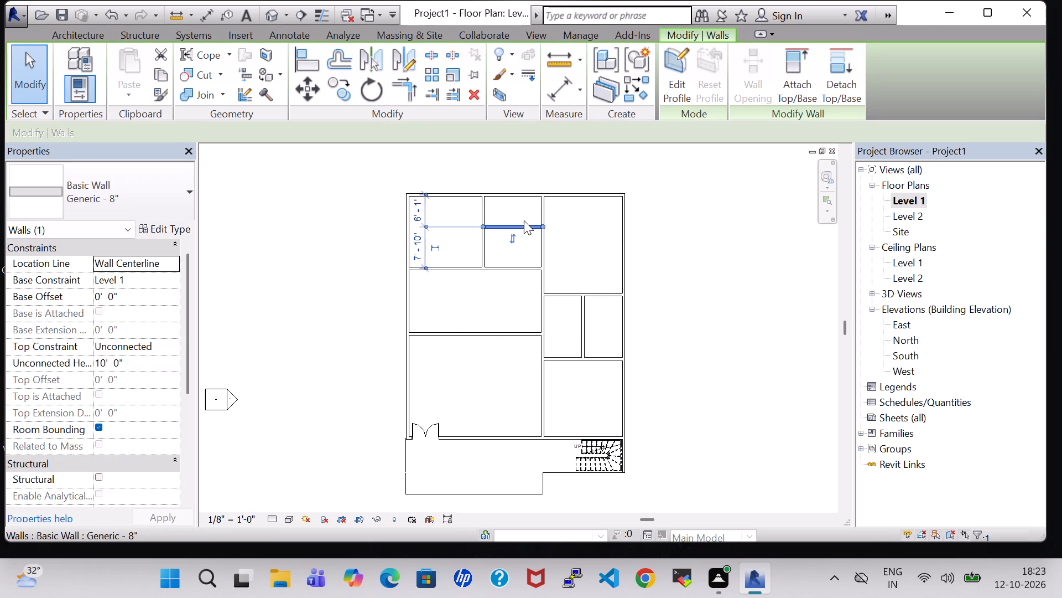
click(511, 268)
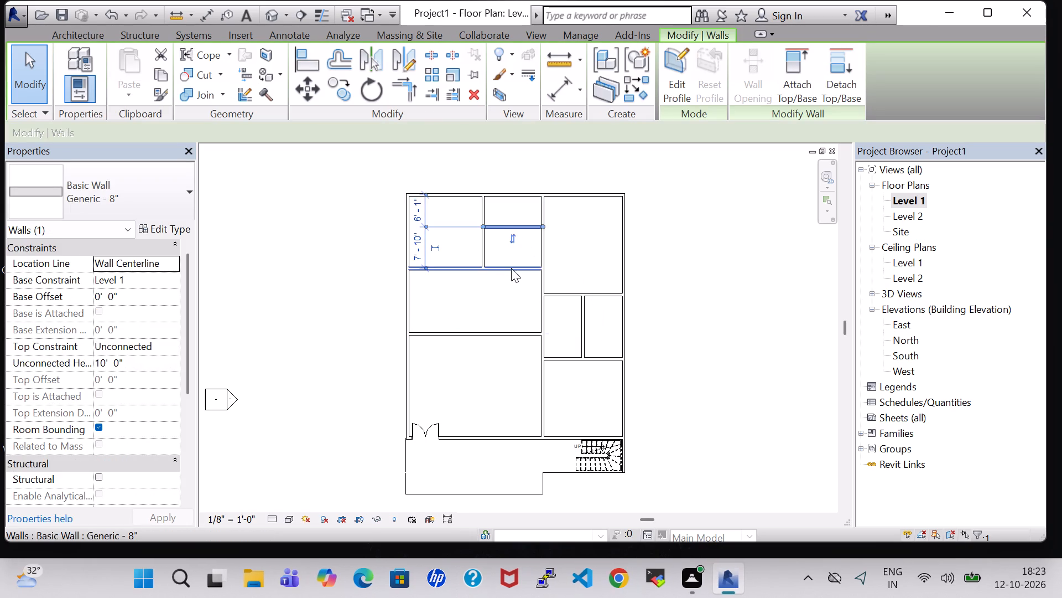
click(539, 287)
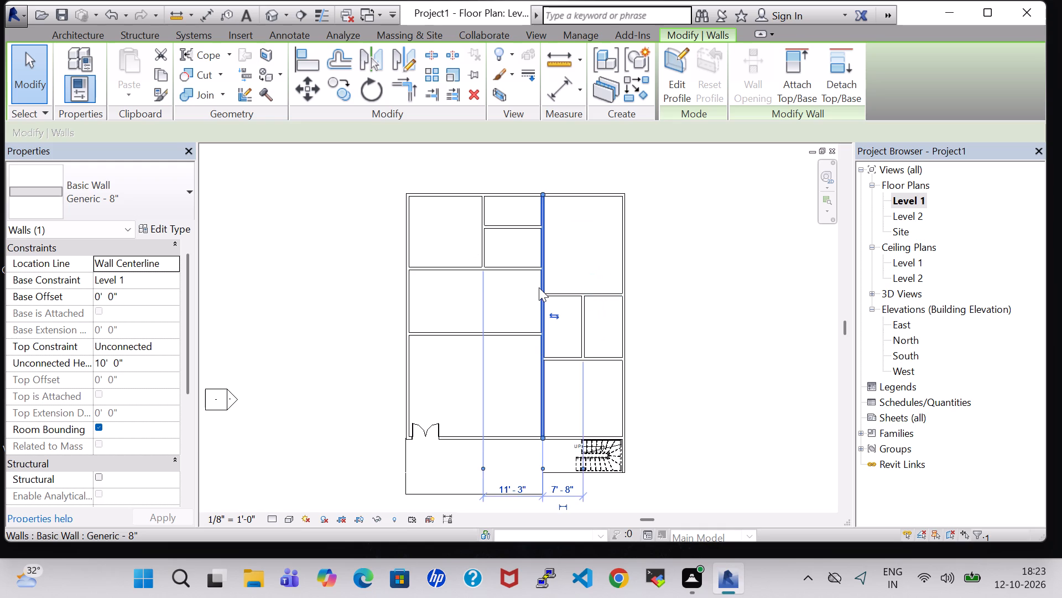
Undo the Structure layer thickness change made to the Generic - 8" wall type.
click(512, 328)
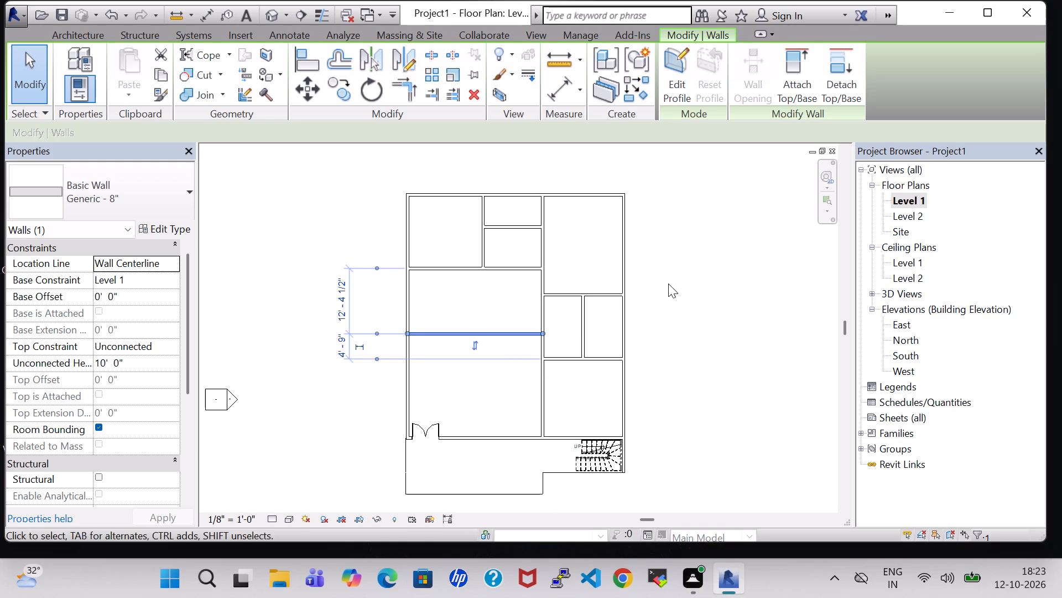
key(ctrl+z)
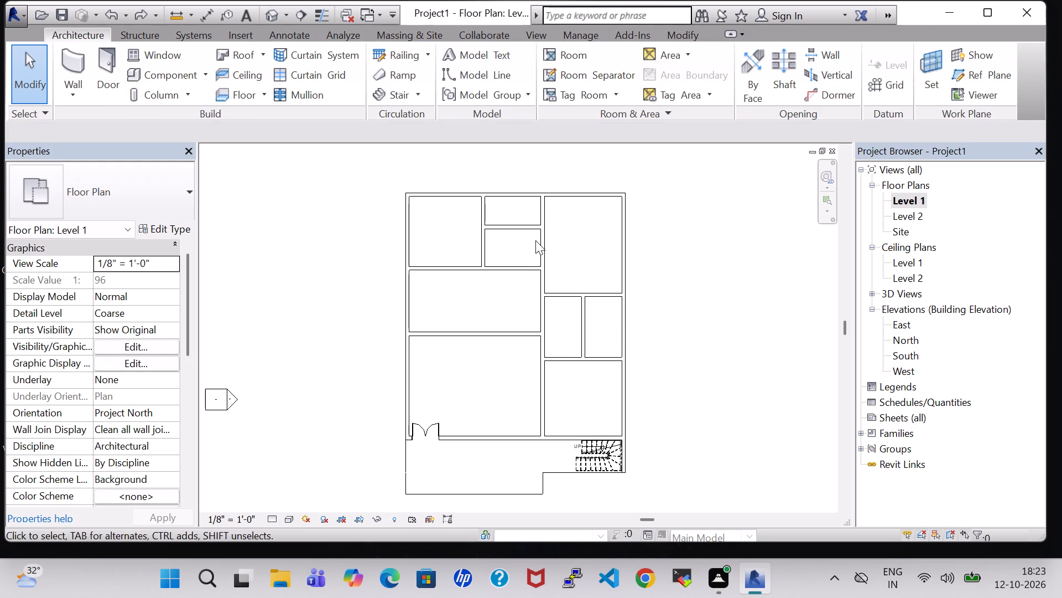
Duplicate the Generic - 8" type of the long central north-south partition as a new wall type named INNER WALL.
click(548, 237)
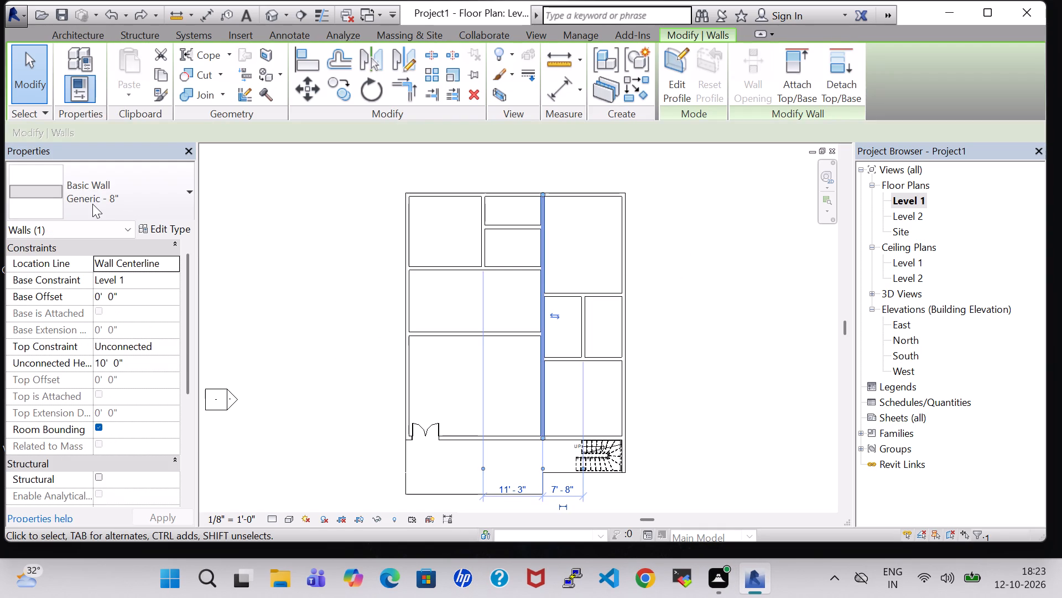
click(182, 224)
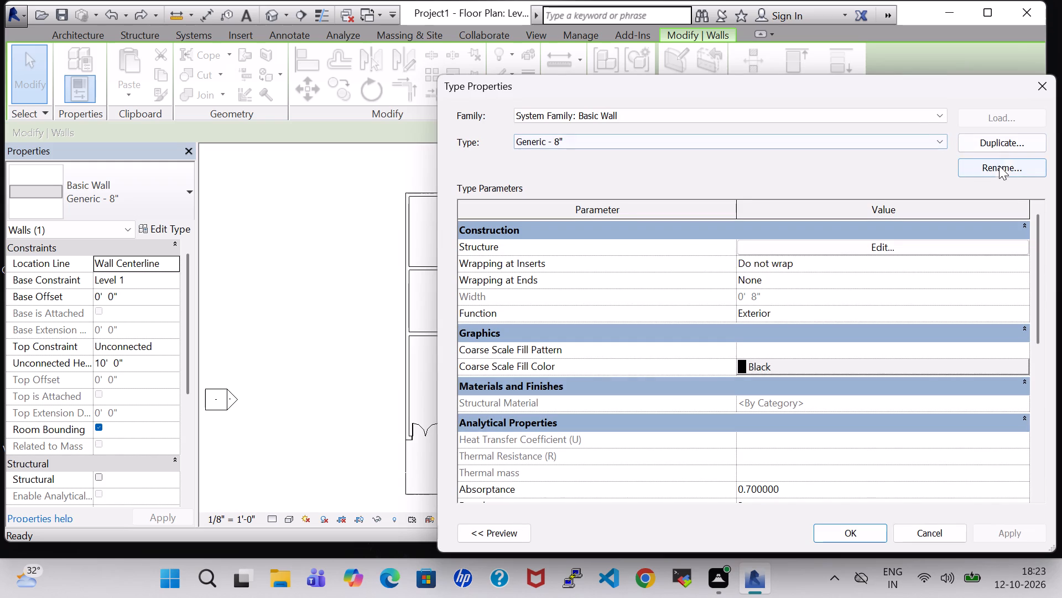
click(997, 141)
key(BackSpace)
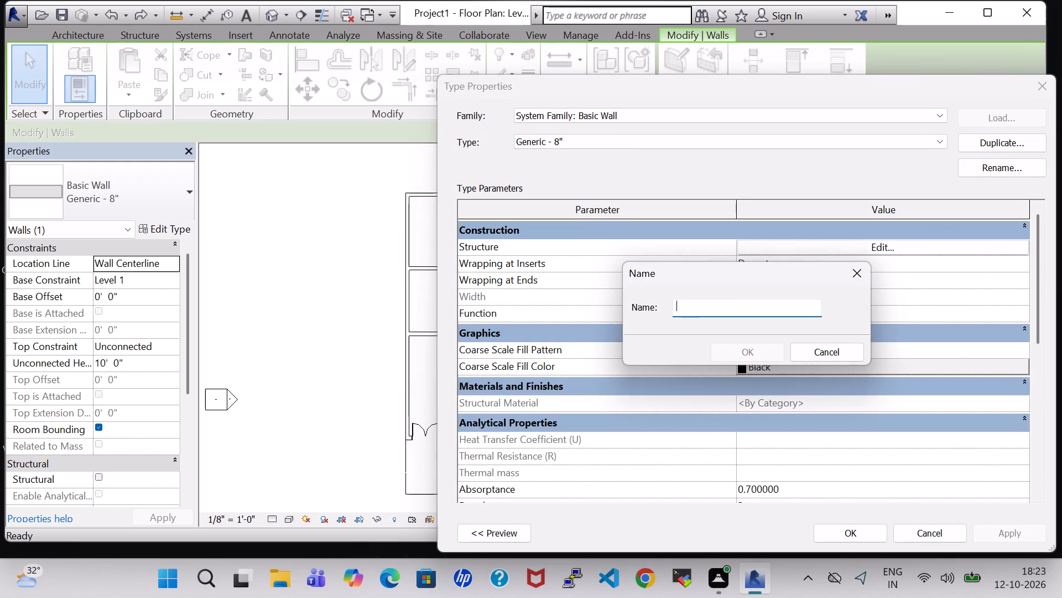
text(INNER WALL)
key(Return)
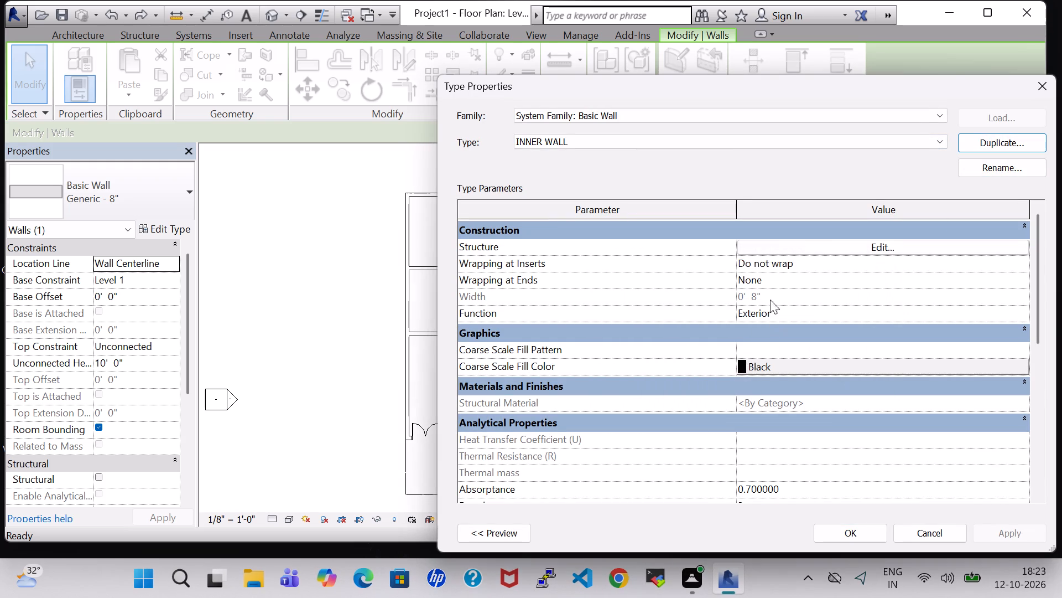
Set the Structure layer thickness of the INNER WALL type to 0' 6" and apply it to the central partition.
click(891, 251)
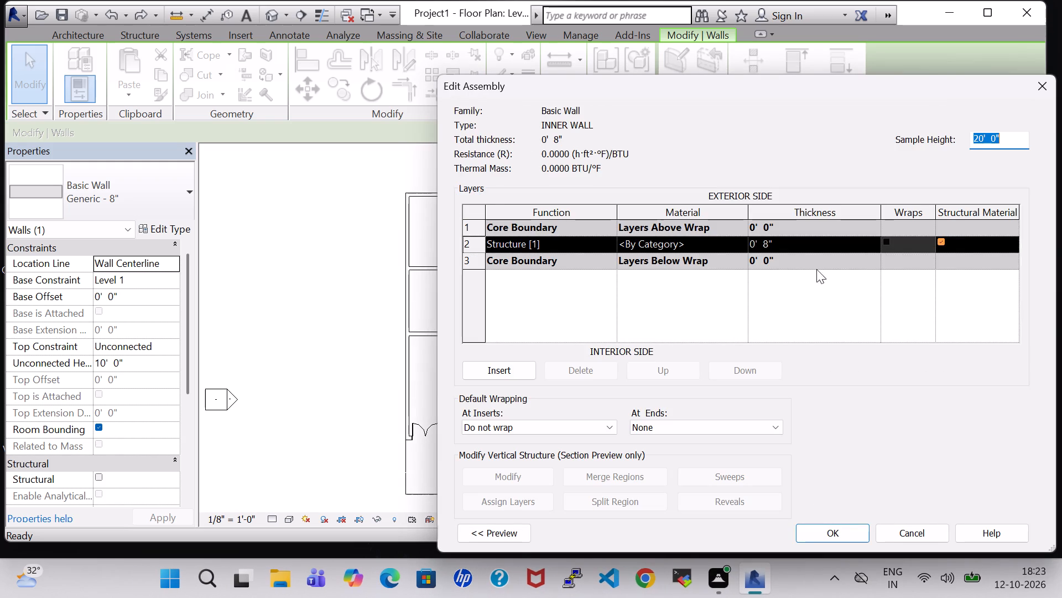
click(771, 243)
key(BackSpace)
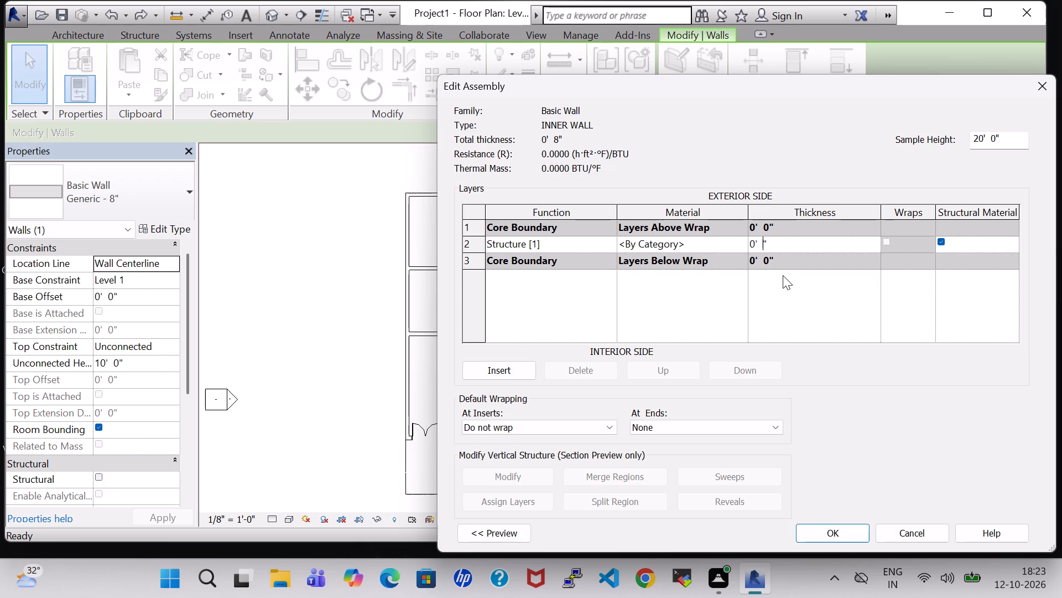
key(6)
click(834, 522)
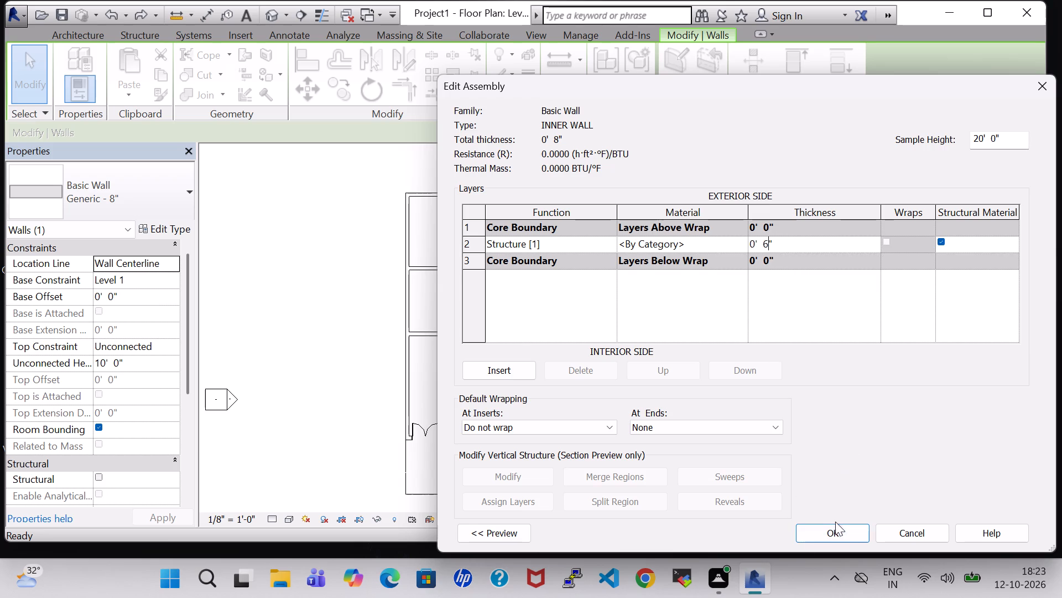
click(836, 532)
click(866, 537)
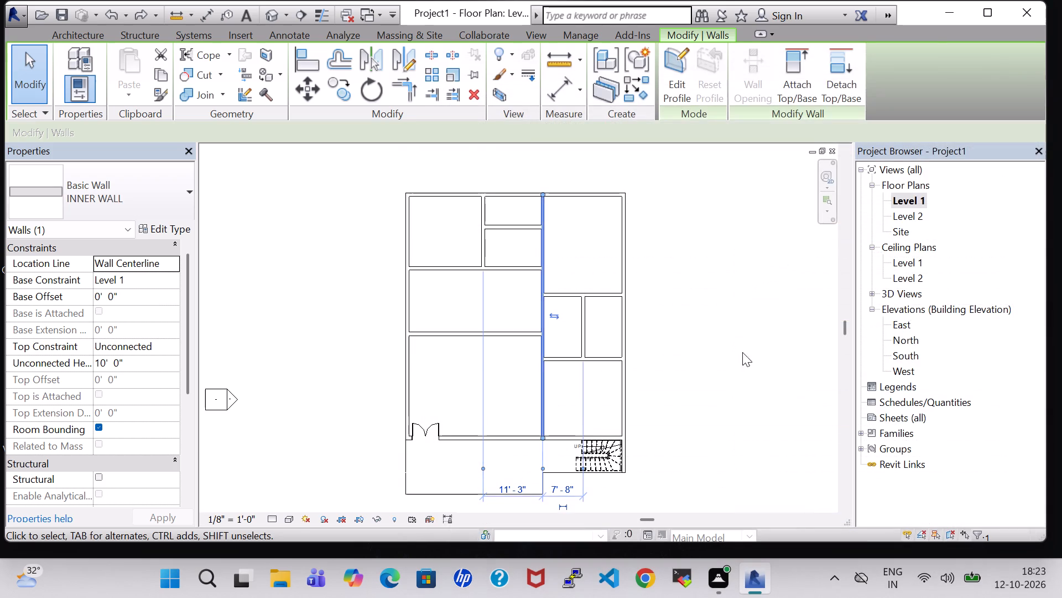
click(684, 214)
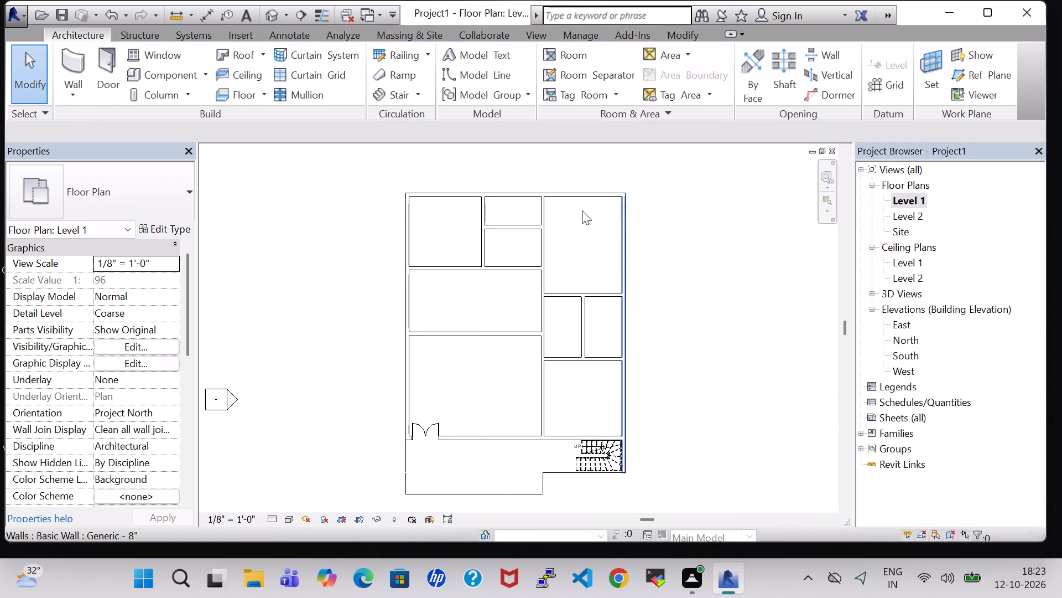
Change the four partitions between the rooms west of the central wall to the INNER WALL type.
click(502, 227)
click(179, 176)
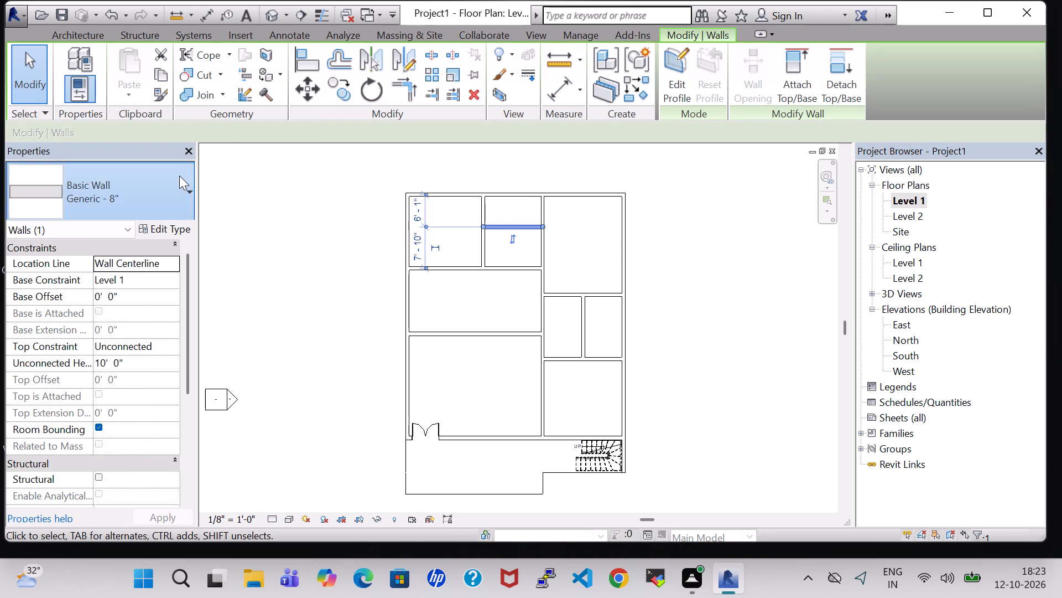
click(73, 444)
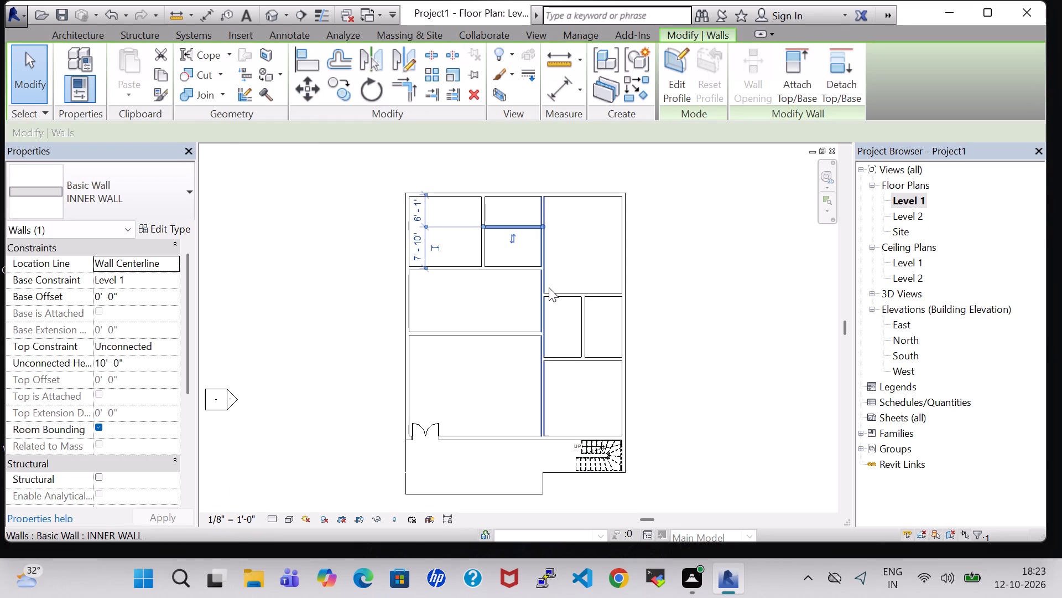
click(509, 267)
click(151, 171)
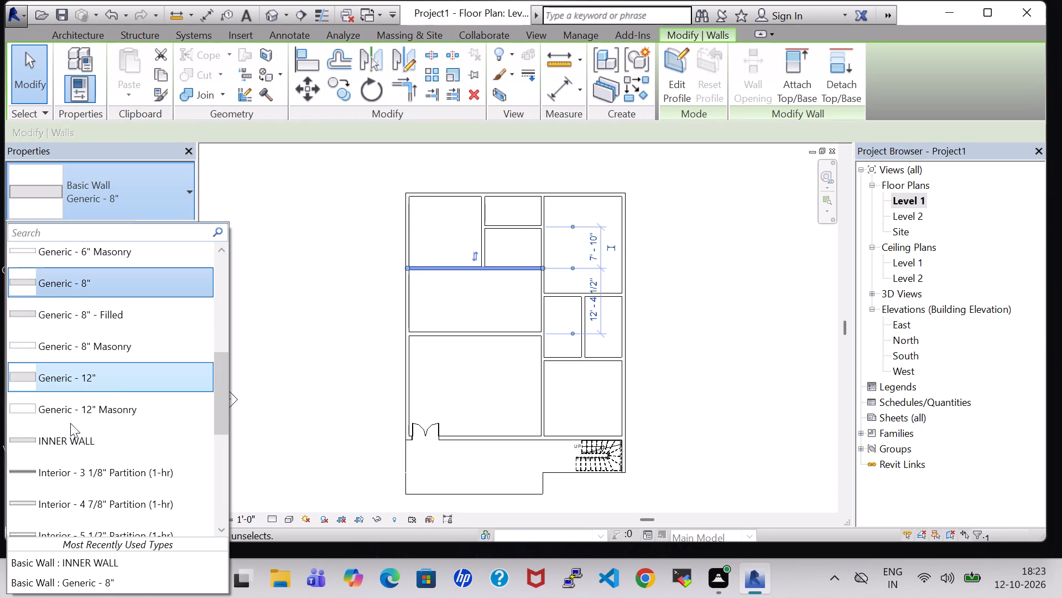
click(131, 442)
click(485, 254)
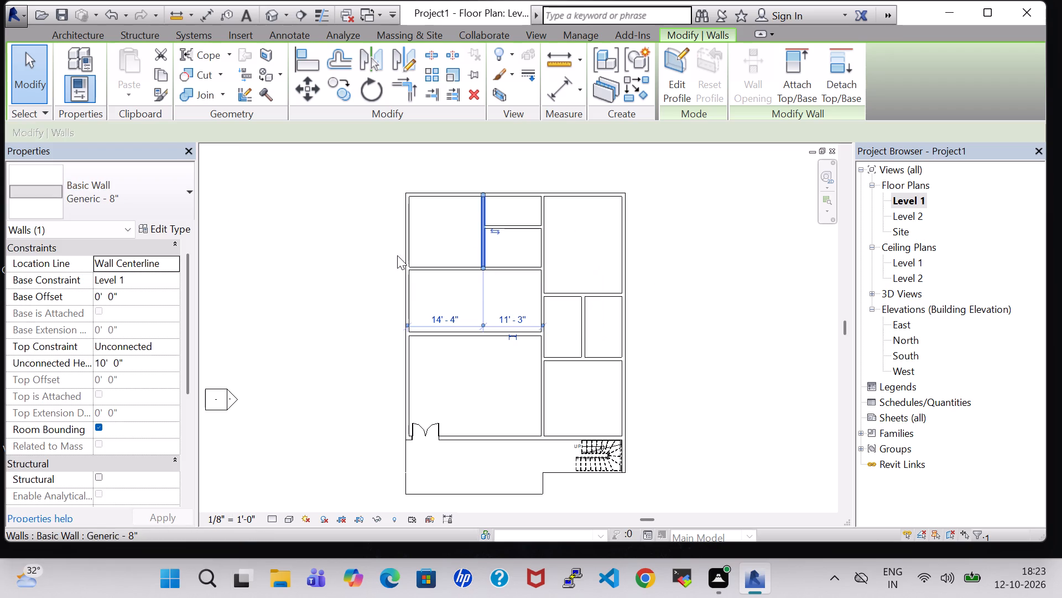
click(70, 201)
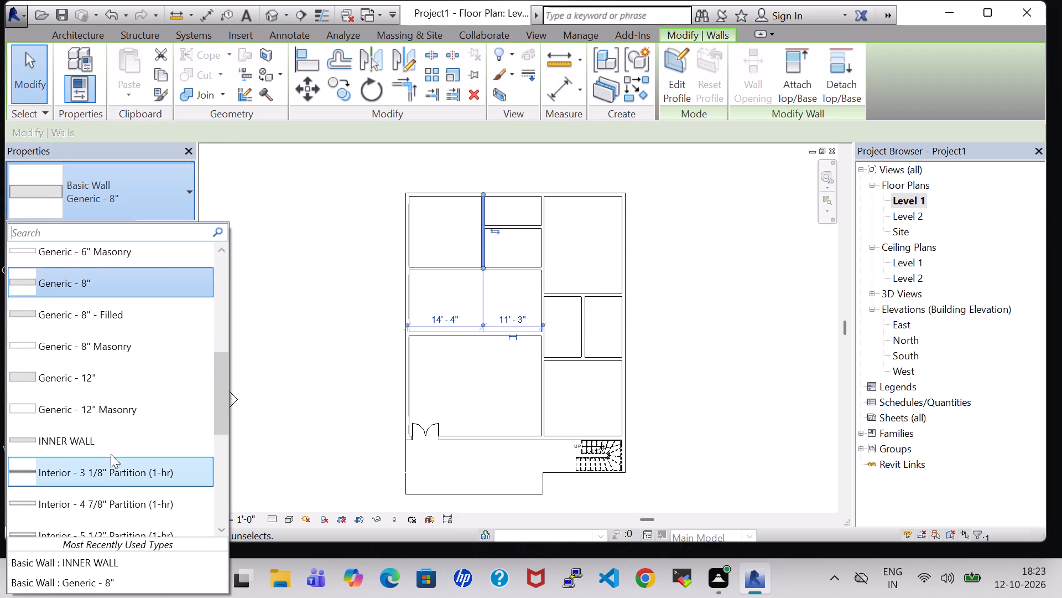
click(110, 436)
click(701, 344)
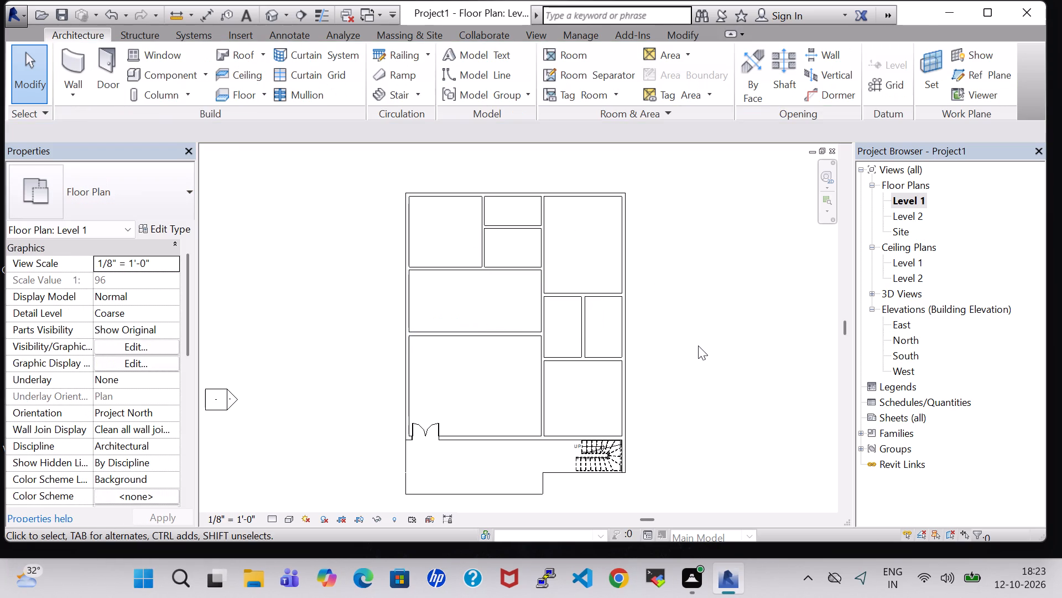
click(491, 333)
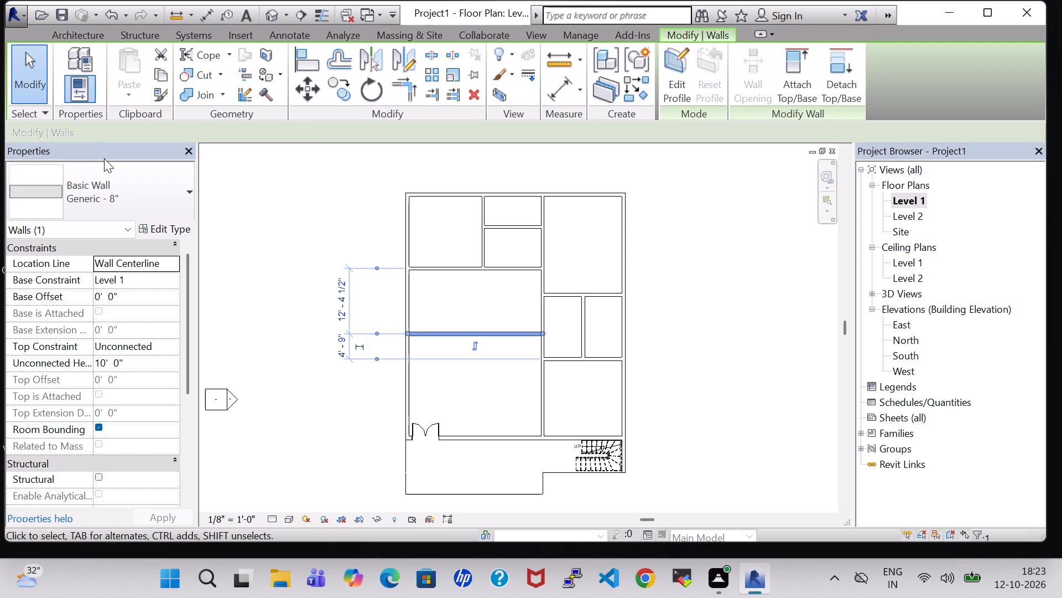
click(124, 197)
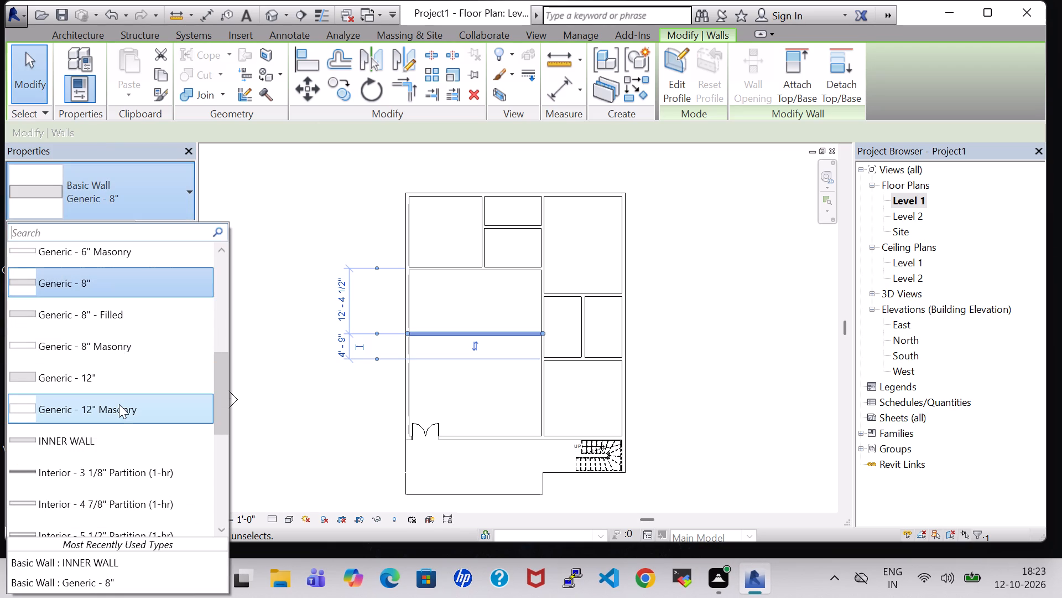
click(119, 439)
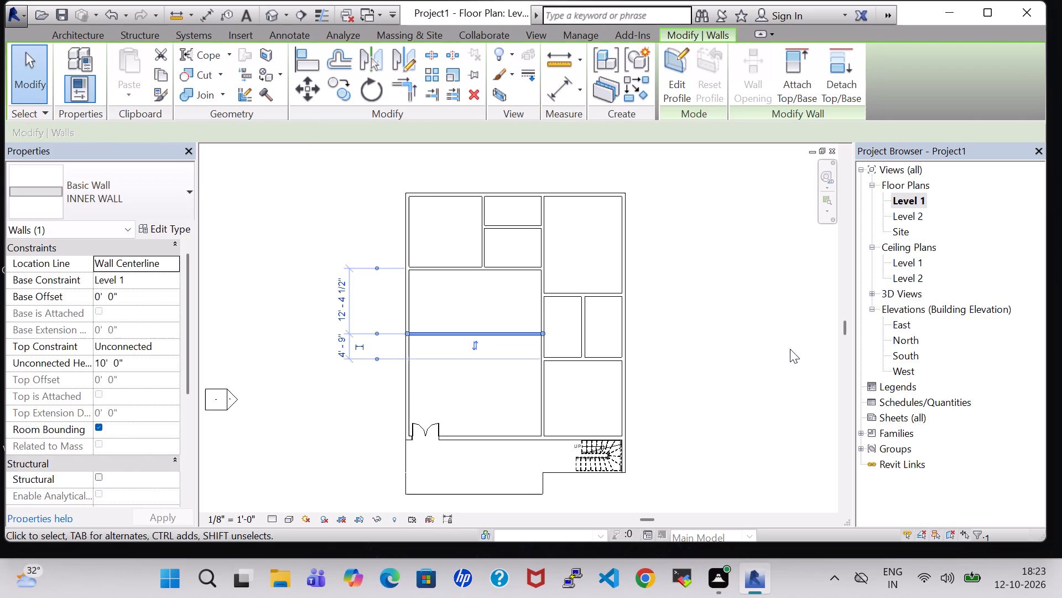
click(778, 349)
Change the three partitions between the rooms east of the central wall to the INNER WALL type.
click(611, 299)
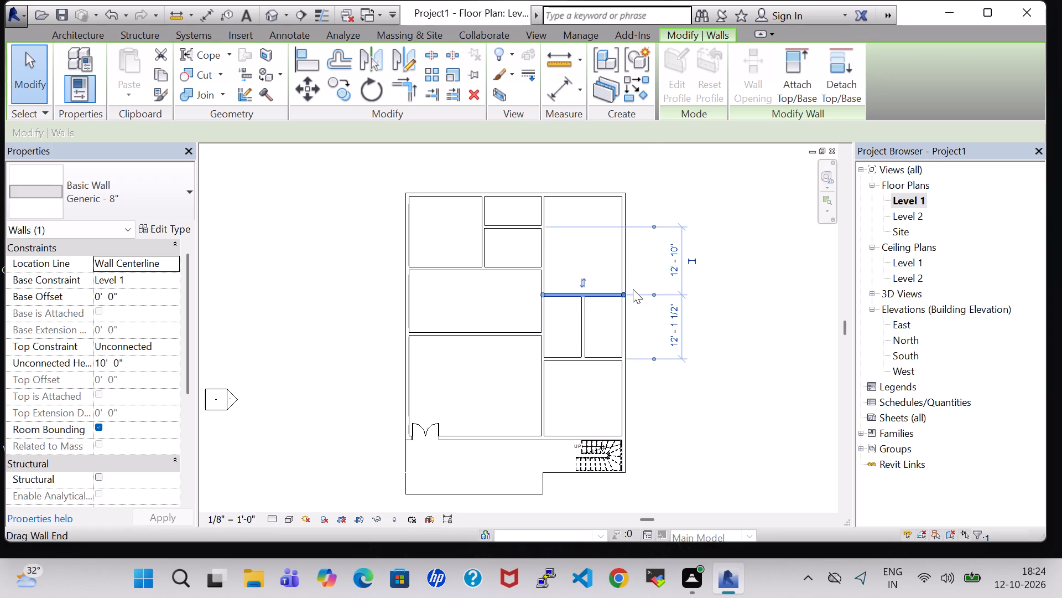
click(153, 185)
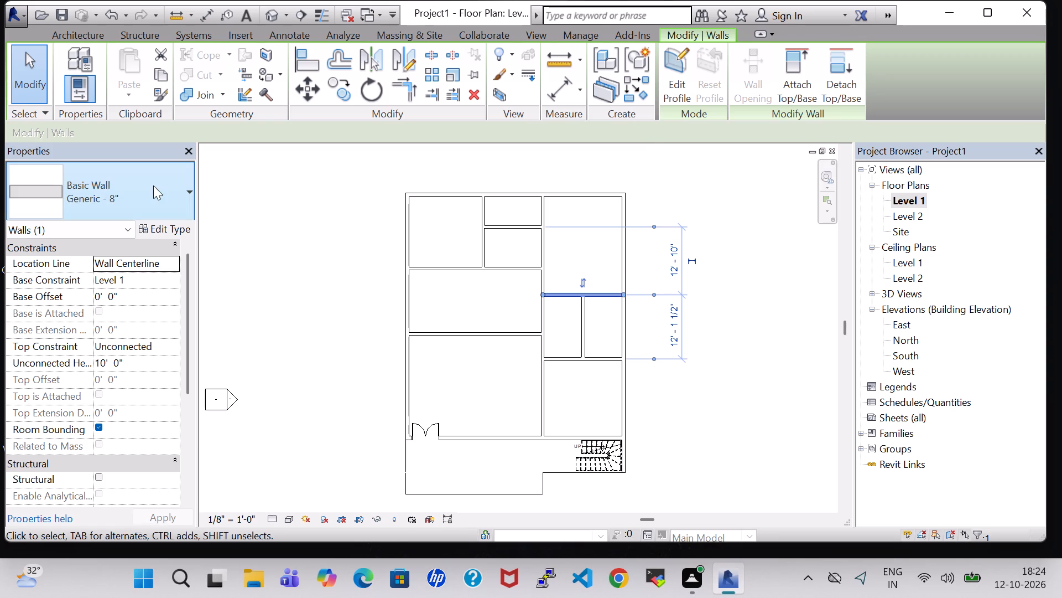
click(72, 448)
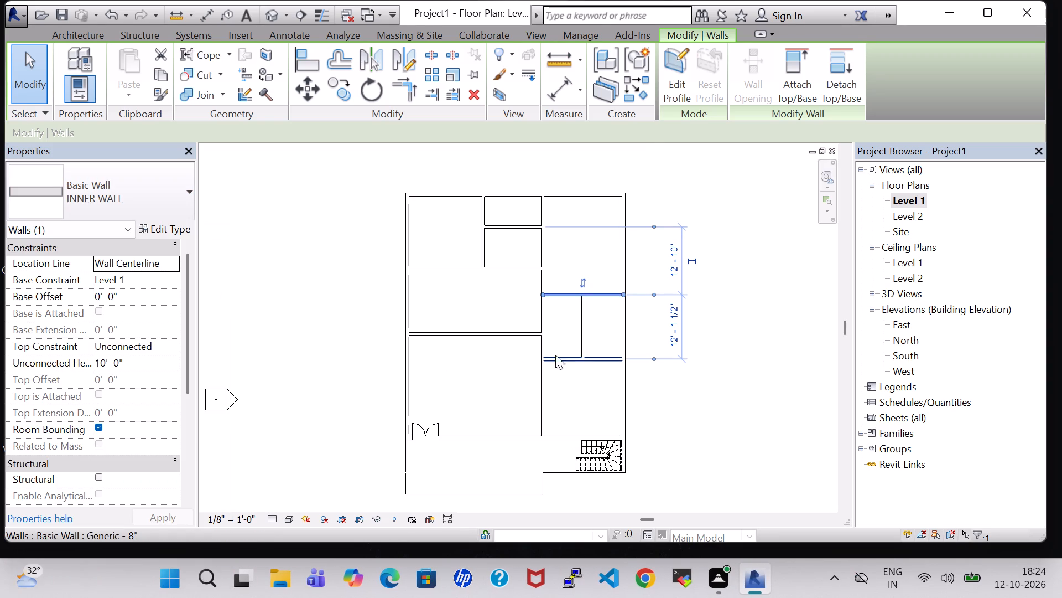
click(580, 336)
click(106, 202)
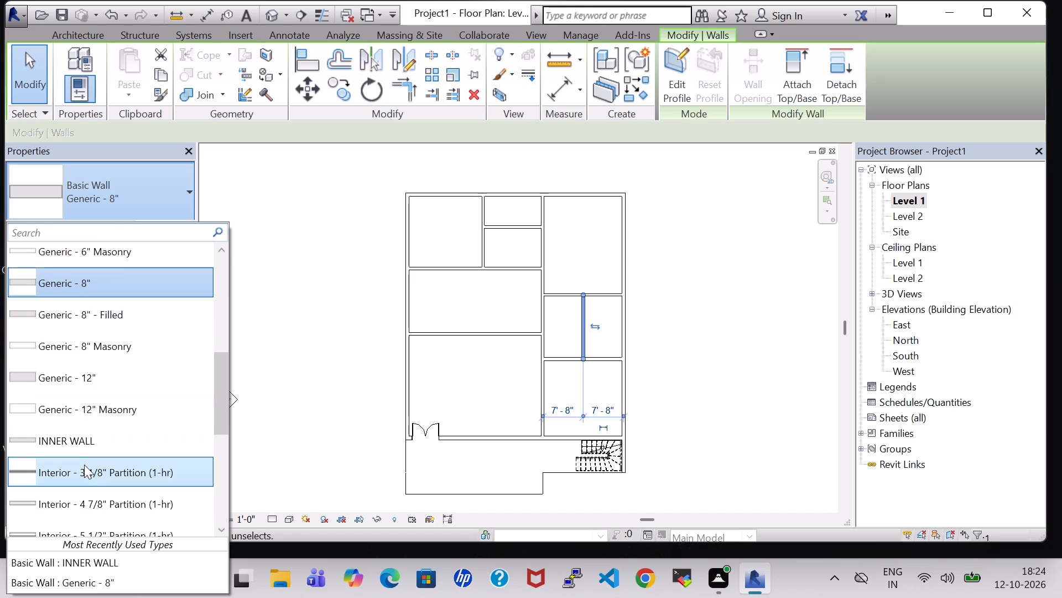
click(85, 450)
click(724, 342)
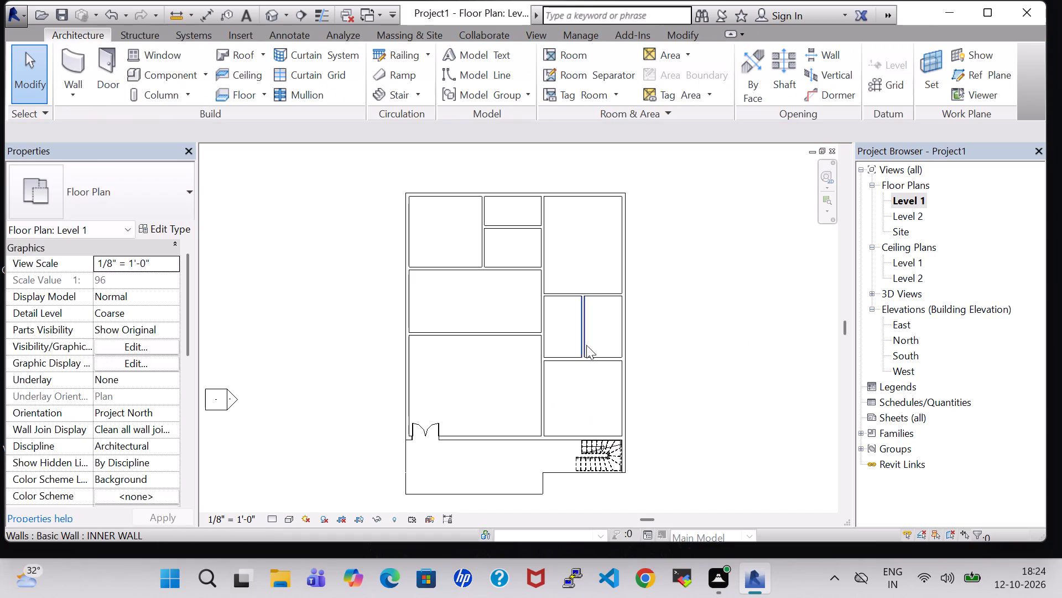
click(572, 359)
click(152, 206)
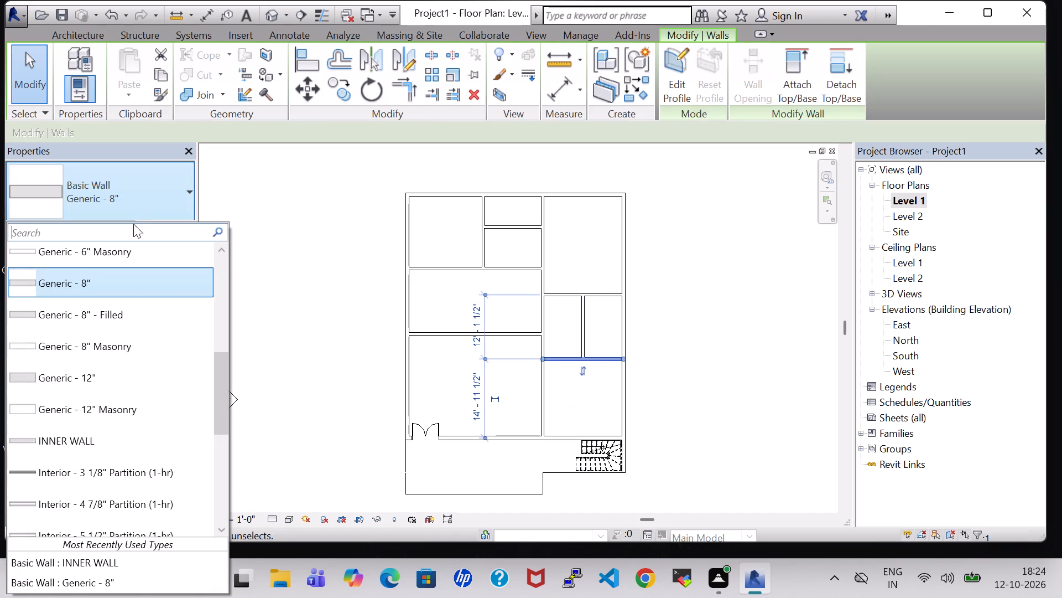
click(89, 440)
click(702, 341)
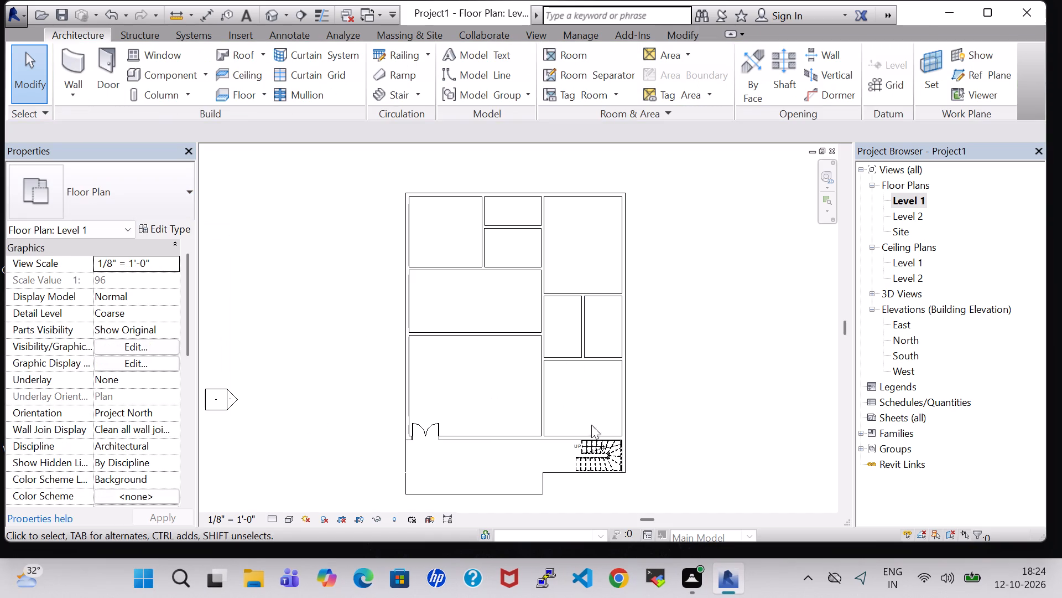
Check the wall types in plan, view the building in 3D, and return to the Level 1 floor plan.
click(513, 442)
click(742, 360)
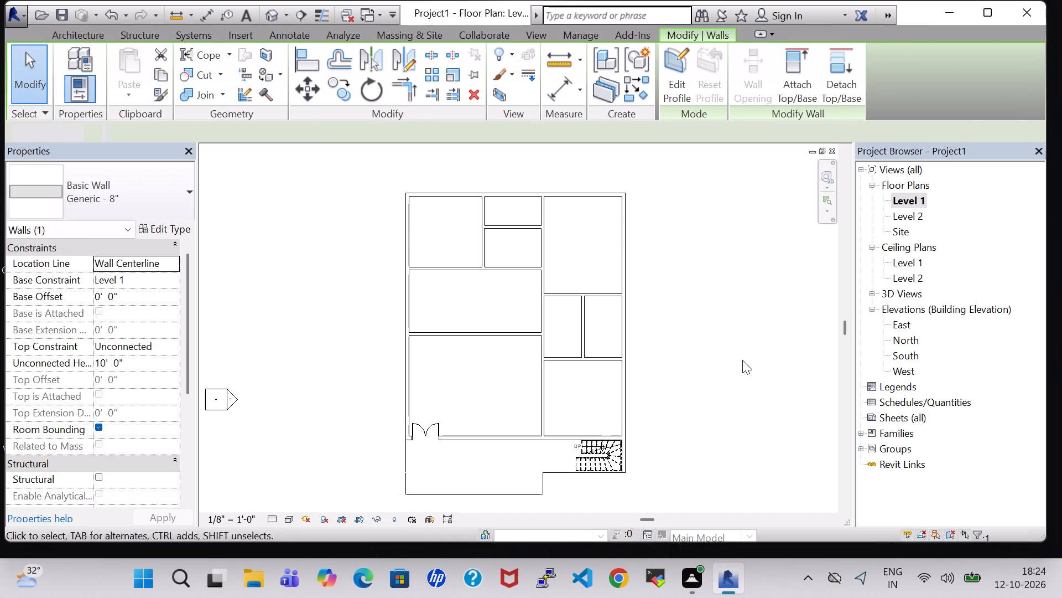
click(534, 220)
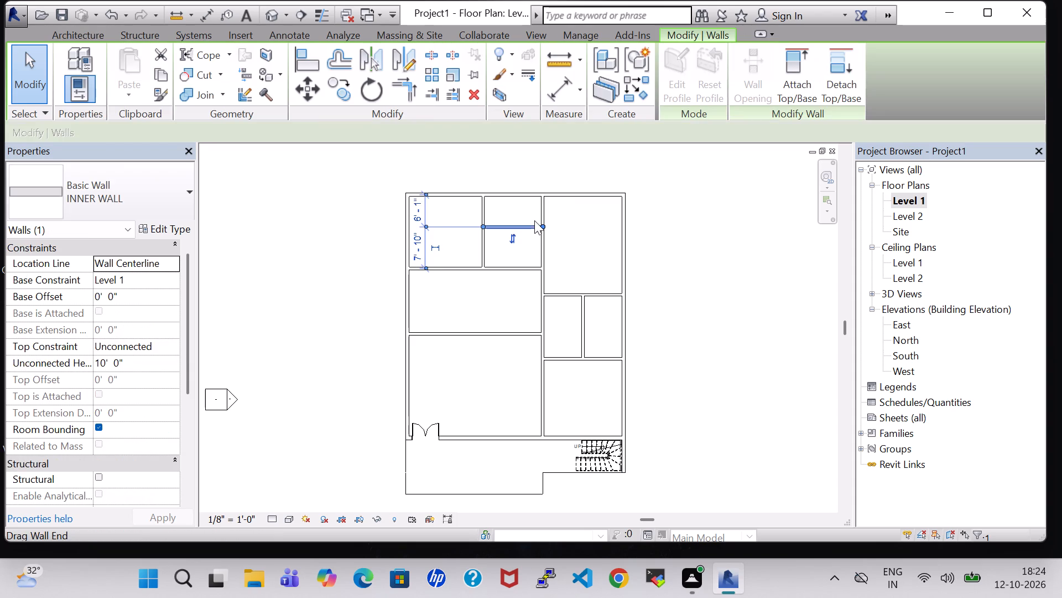
click(263, 20)
shift+middle_drag(788, 357, 786, 309)
double_click(903, 197)
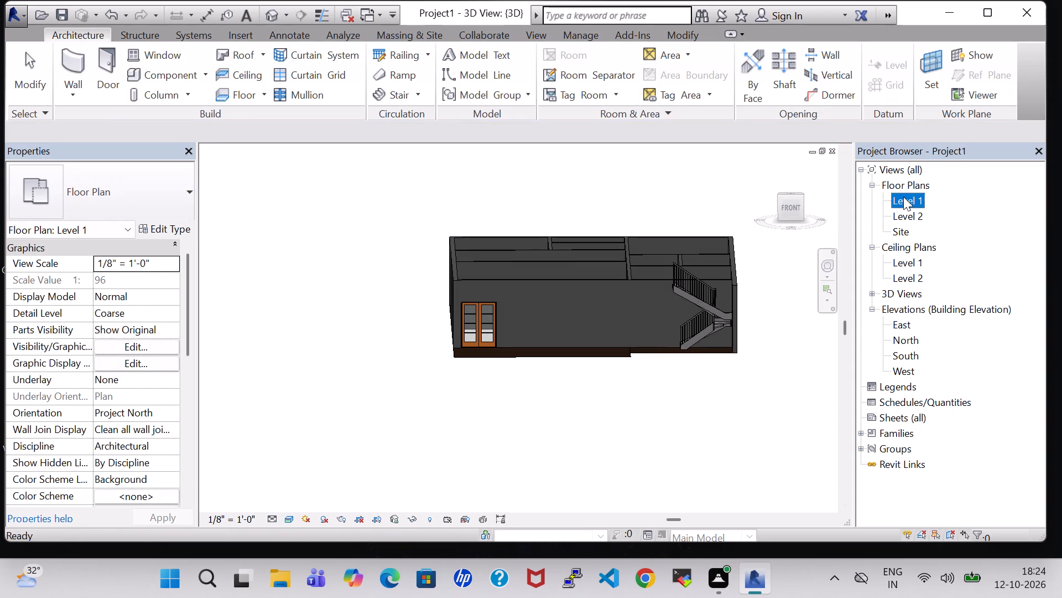
scroll(568, 342, down, 1)
middle_drag(702, 365, 692, 331)
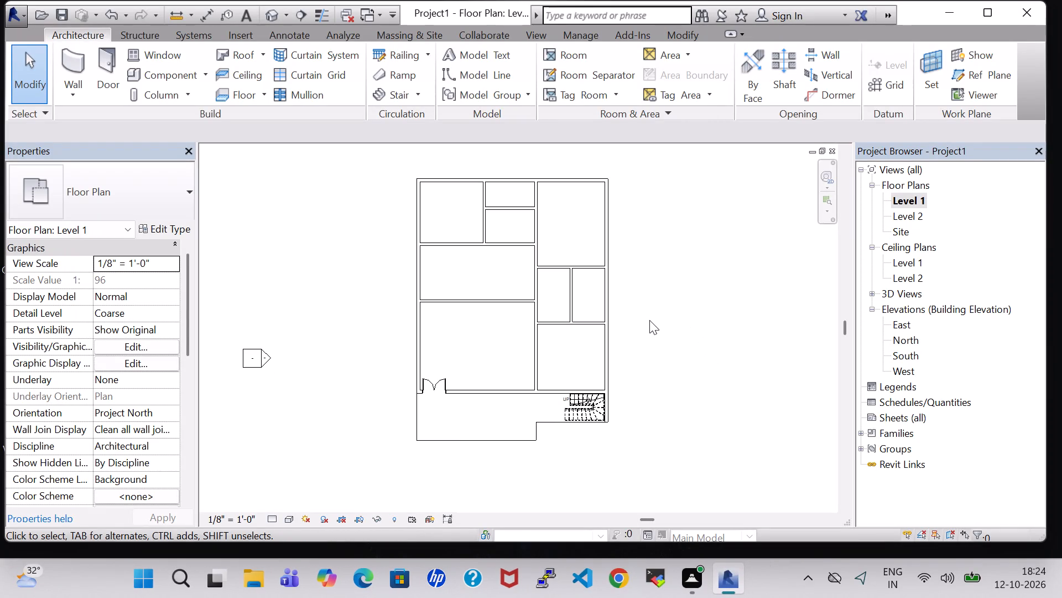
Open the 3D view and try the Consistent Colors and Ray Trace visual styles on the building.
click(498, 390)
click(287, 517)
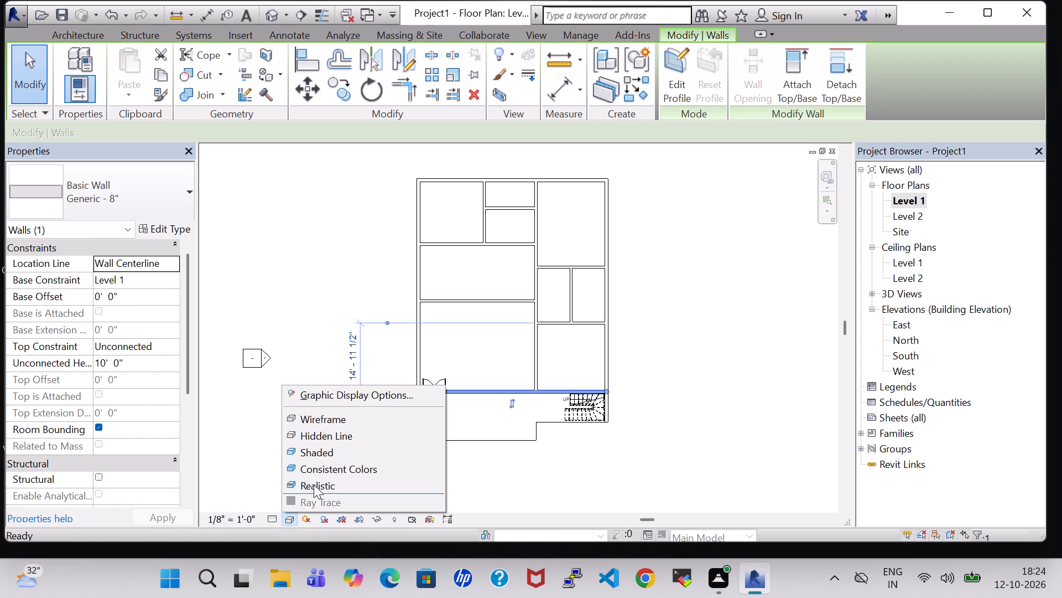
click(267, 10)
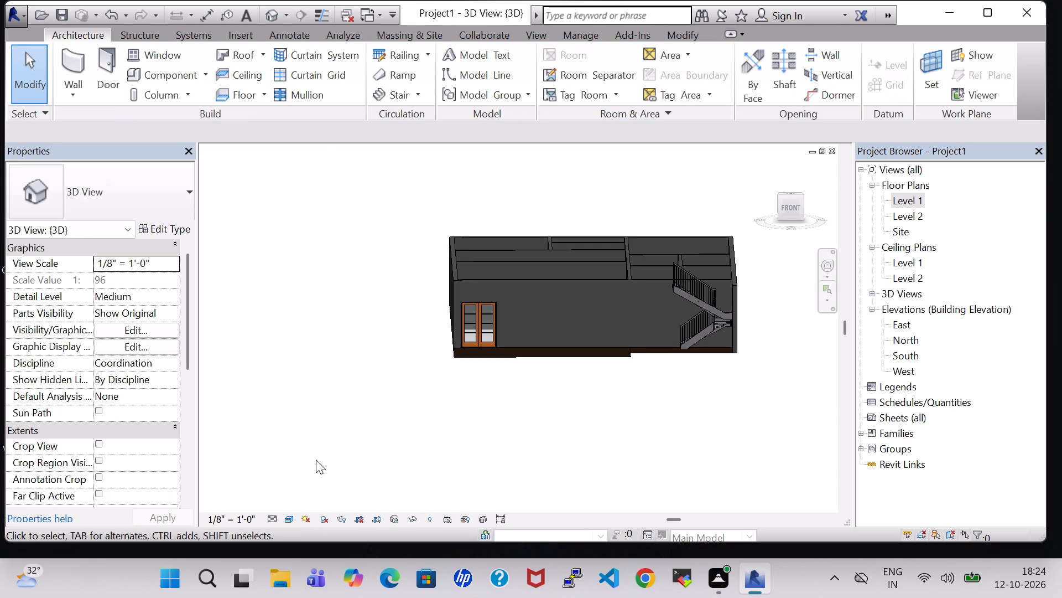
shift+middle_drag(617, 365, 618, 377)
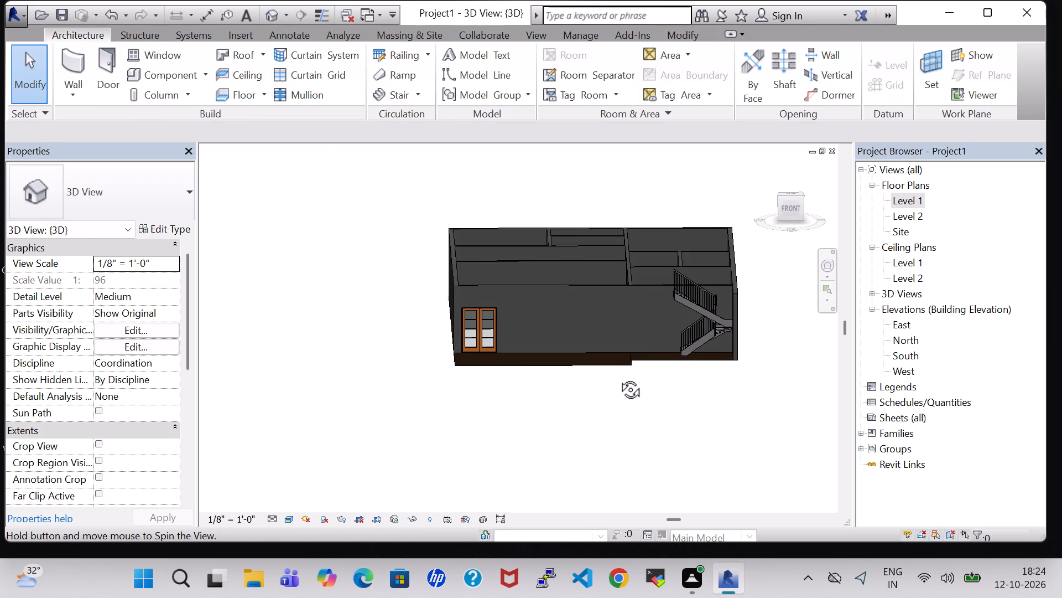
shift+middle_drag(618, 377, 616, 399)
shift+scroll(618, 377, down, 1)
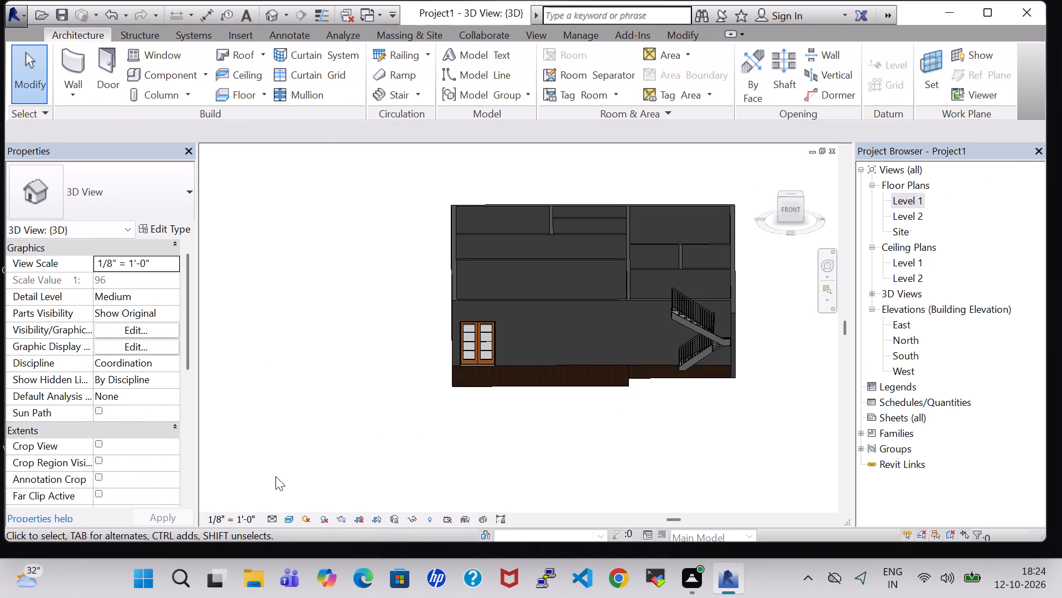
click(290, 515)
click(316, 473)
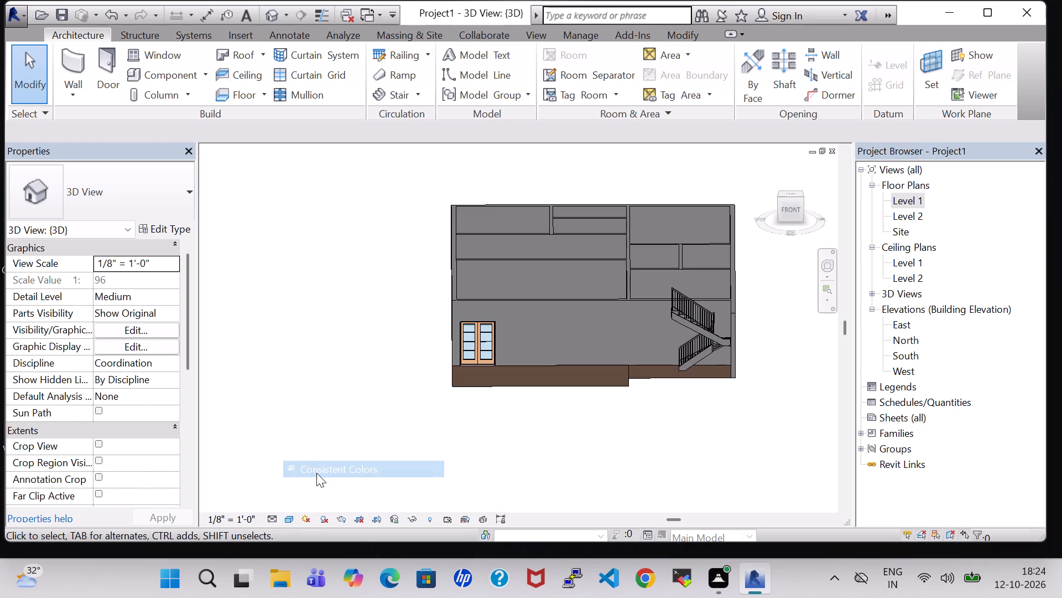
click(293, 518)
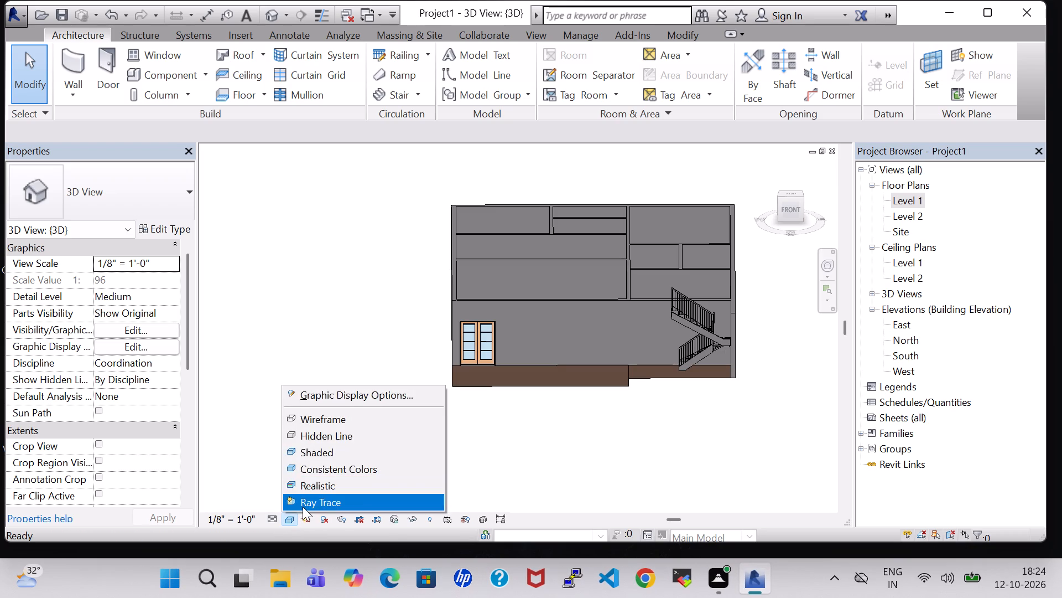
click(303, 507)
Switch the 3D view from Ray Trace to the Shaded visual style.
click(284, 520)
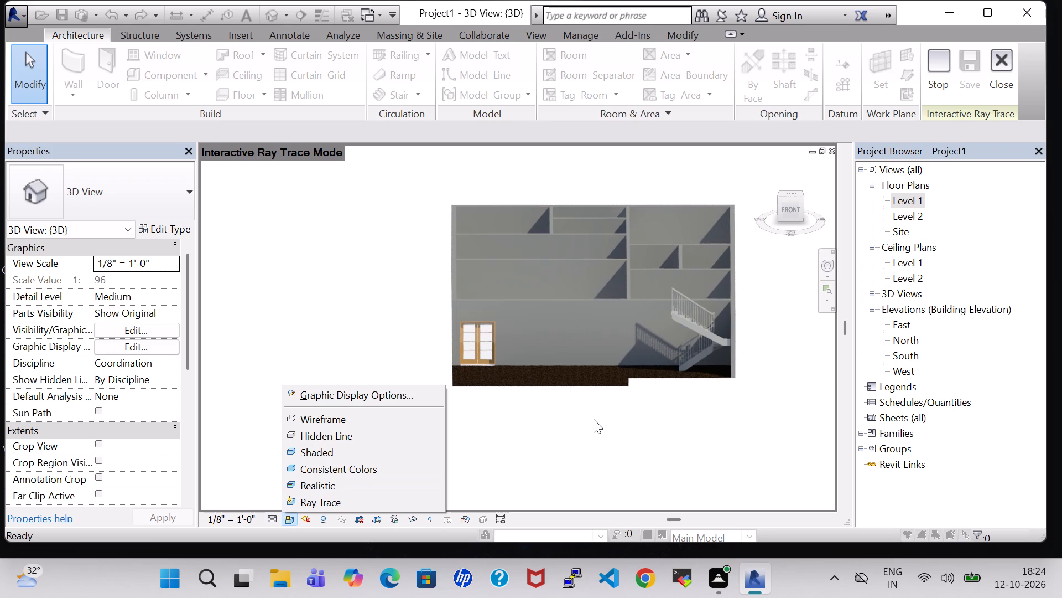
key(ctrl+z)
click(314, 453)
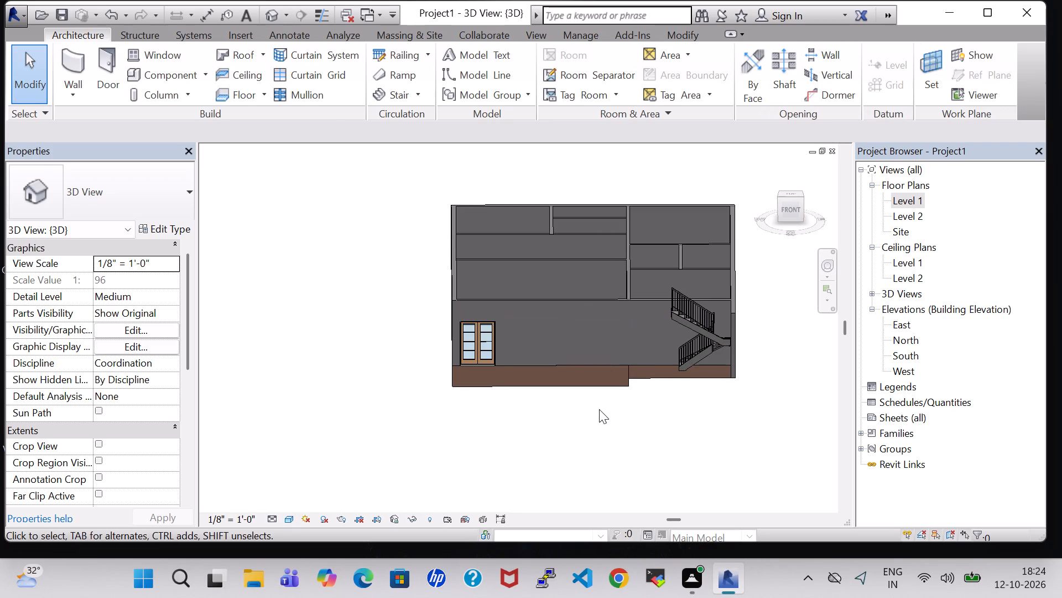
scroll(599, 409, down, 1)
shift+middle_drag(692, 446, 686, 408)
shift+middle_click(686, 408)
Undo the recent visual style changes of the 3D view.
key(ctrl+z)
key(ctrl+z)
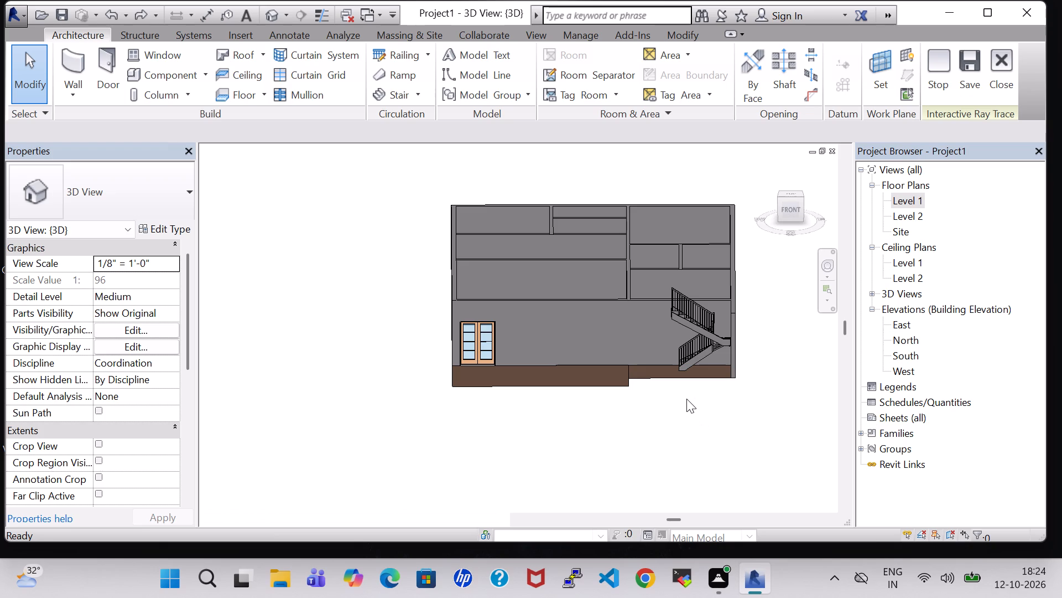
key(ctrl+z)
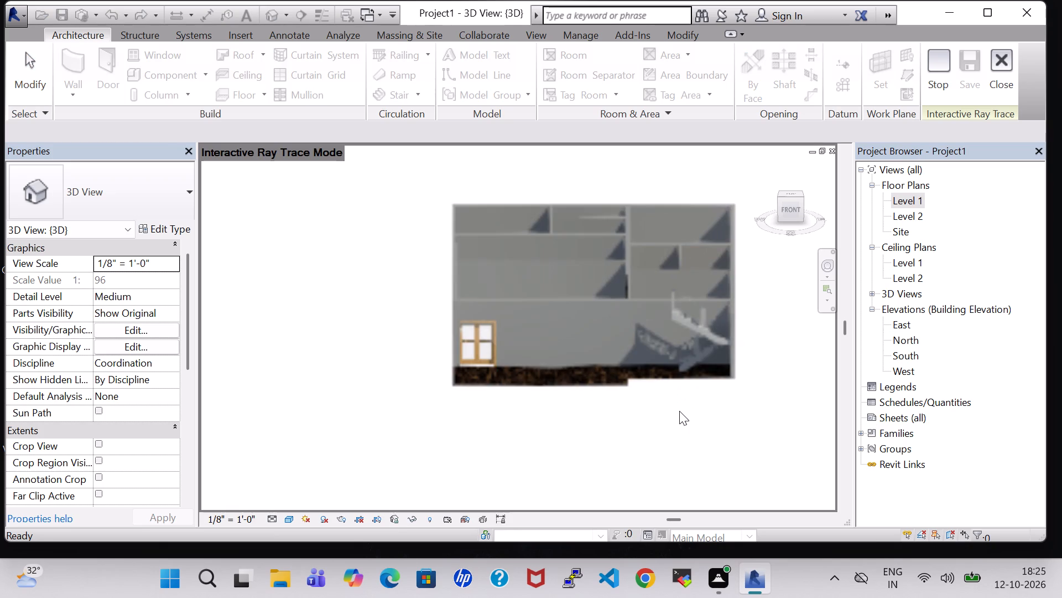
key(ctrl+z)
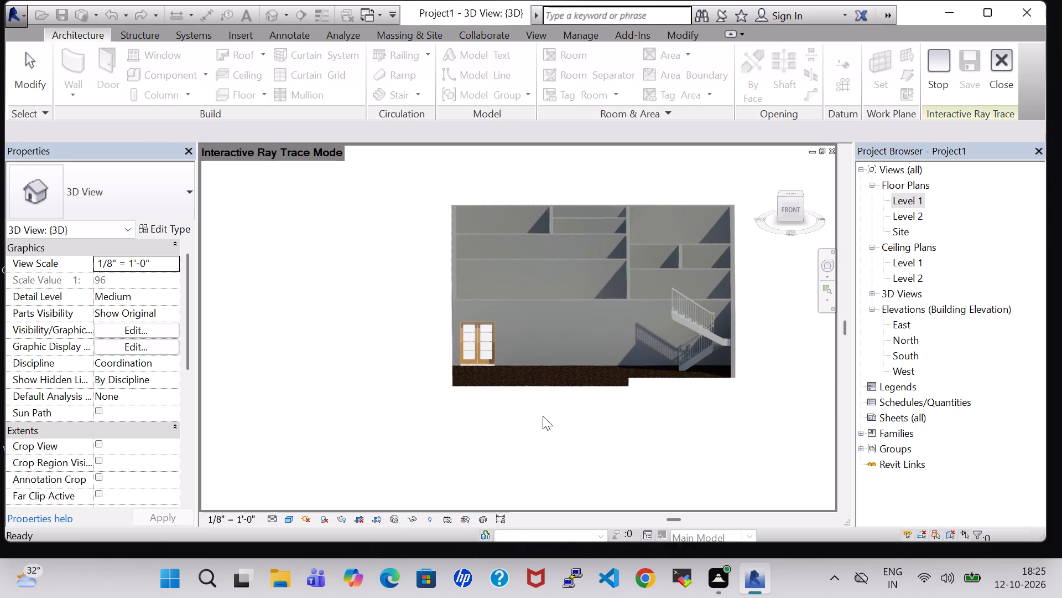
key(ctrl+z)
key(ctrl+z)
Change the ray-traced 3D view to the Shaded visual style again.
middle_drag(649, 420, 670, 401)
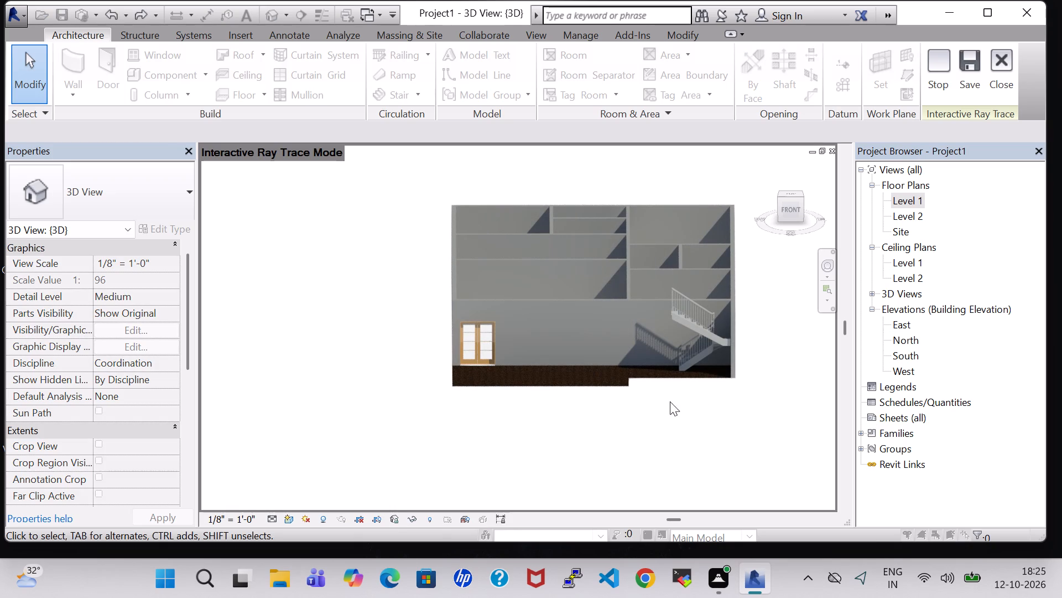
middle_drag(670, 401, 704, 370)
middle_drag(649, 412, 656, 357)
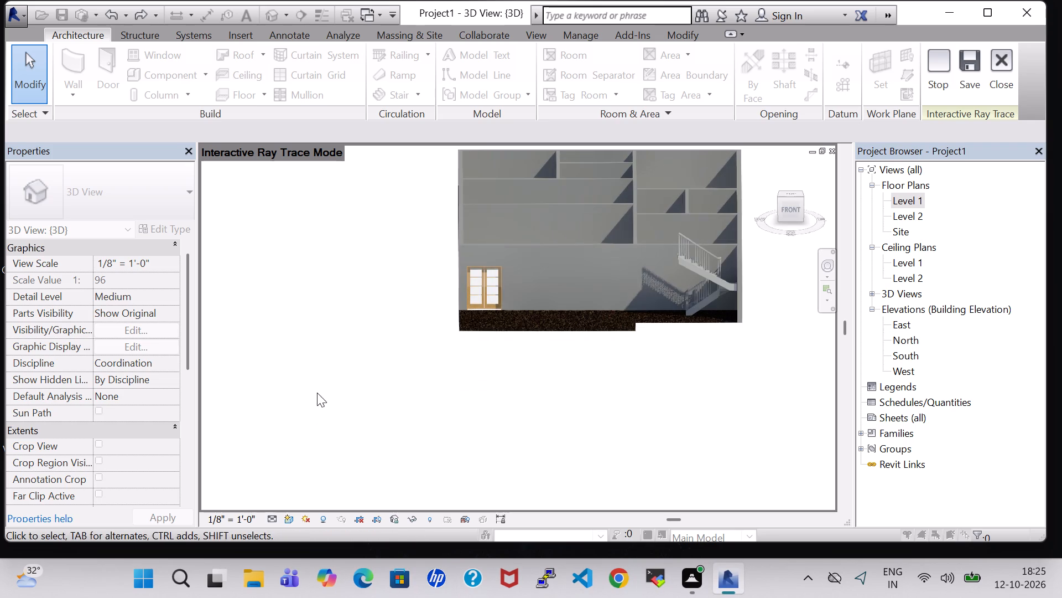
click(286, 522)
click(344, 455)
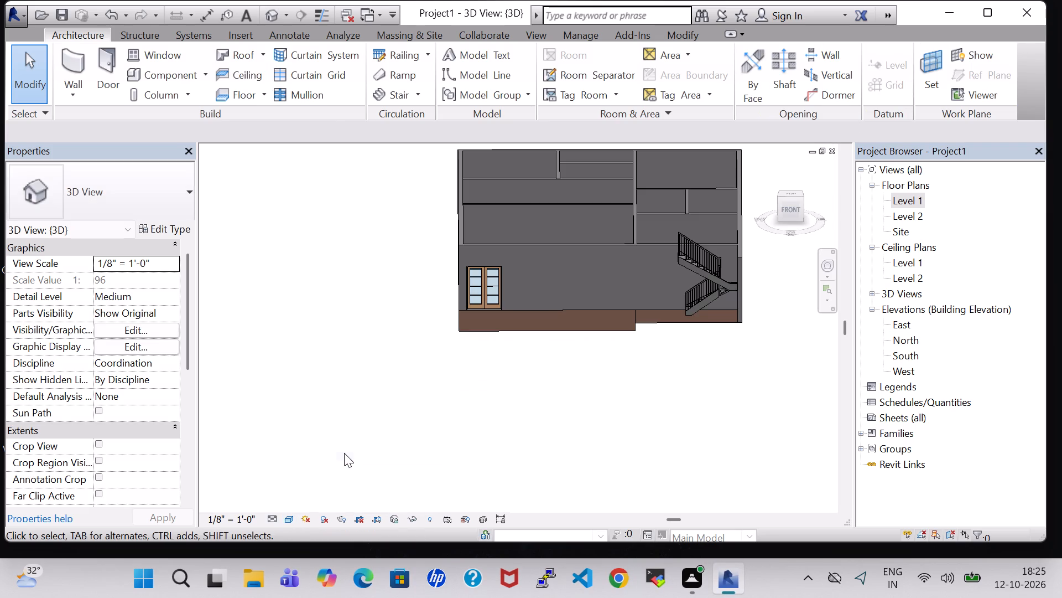
Set the 3D view's visual style to Realistic and view the building from its front corner beside the stair.
middle_drag(580, 416, 453, 494)
click(283, 522)
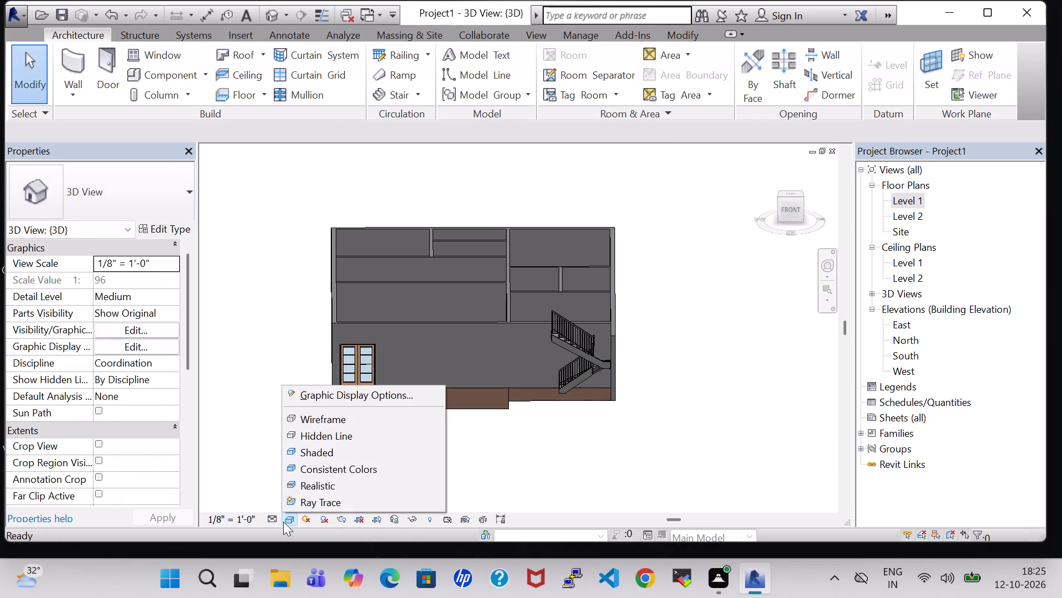
click(313, 481)
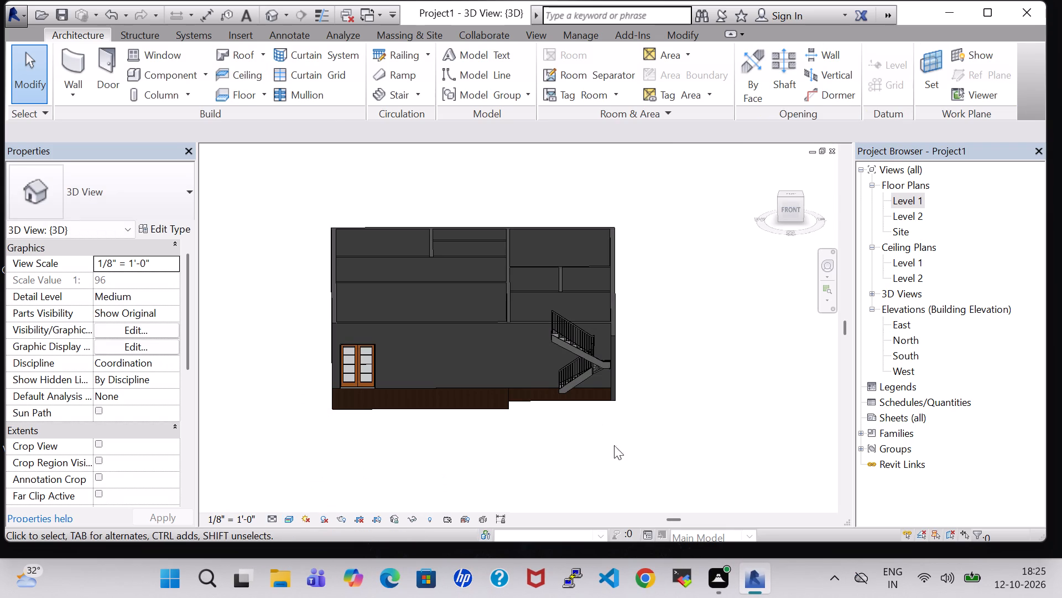
shift+middle_drag(631, 478, 583, 451)
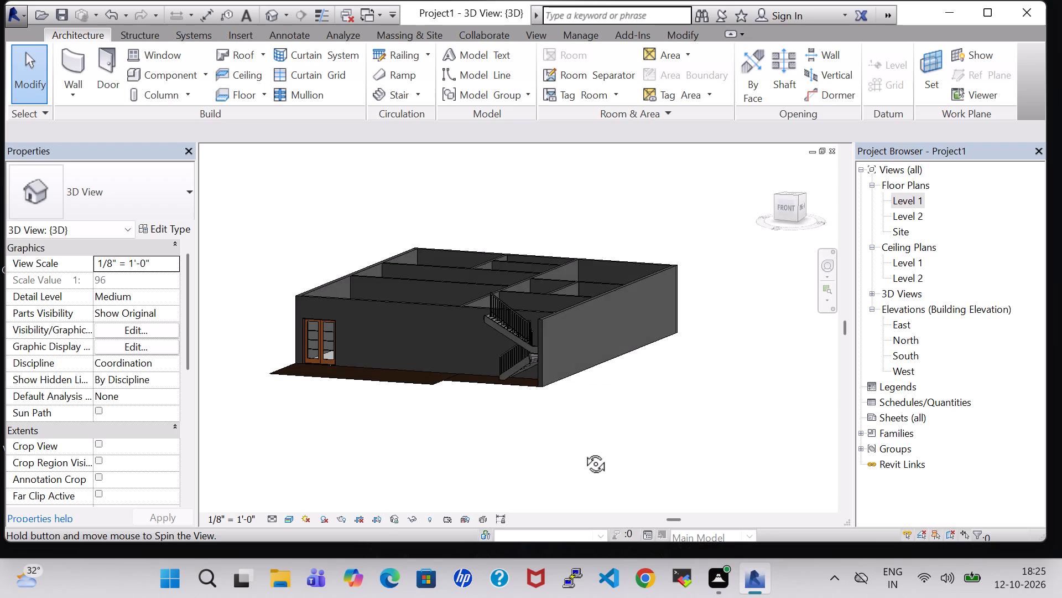
shift+middle_drag(583, 451, 612, 456)
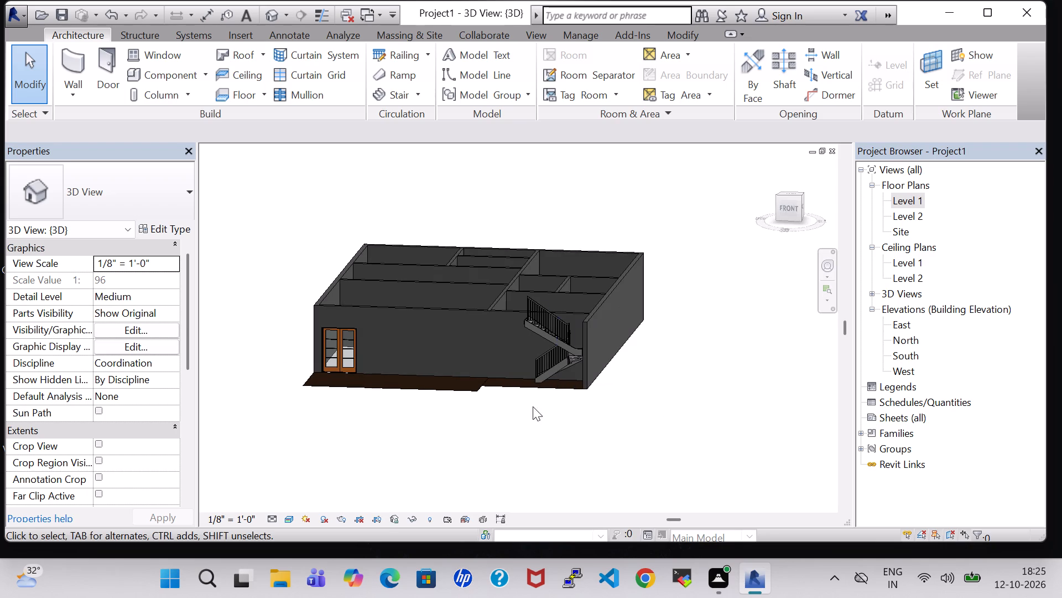
From the Level 1 plan, load the Door-Interior-Single-1_Panel-Wood family from the Residential doors folder with its 12" x 80" type.
double_click(909, 207)
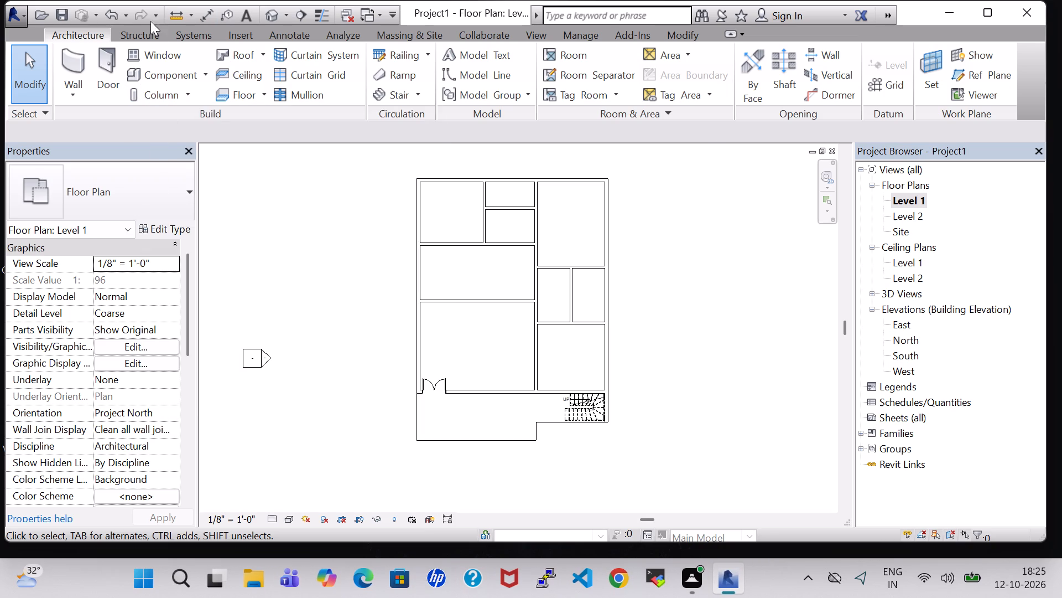
click(119, 58)
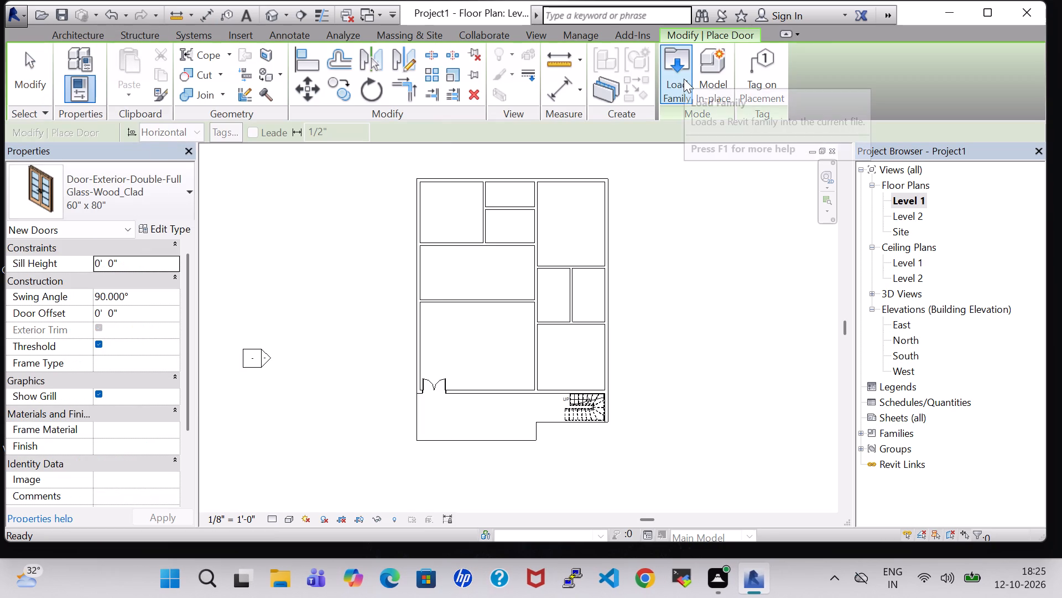
click(684, 79)
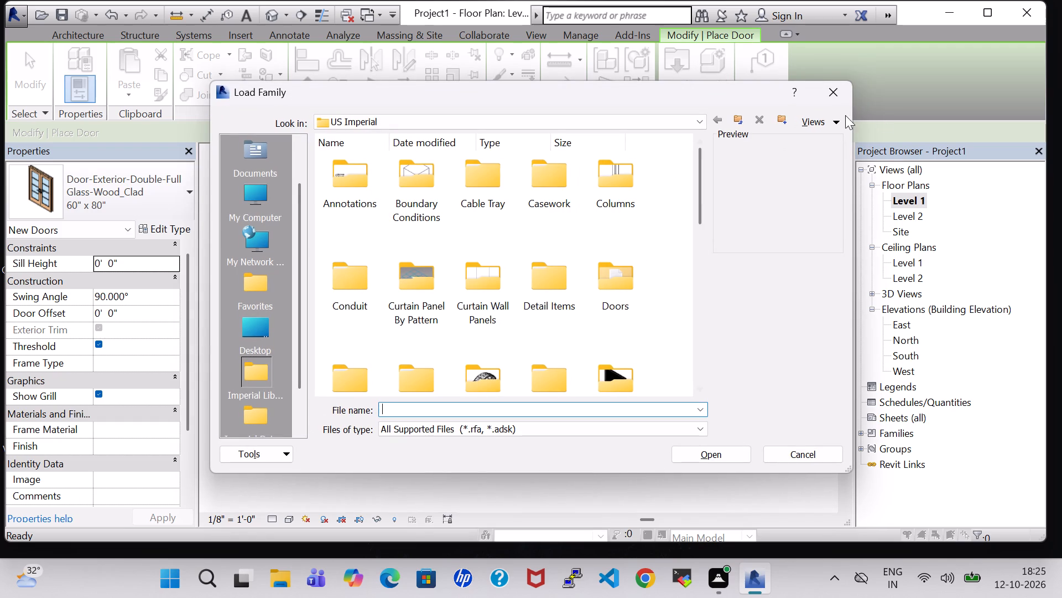
double_click(622, 268)
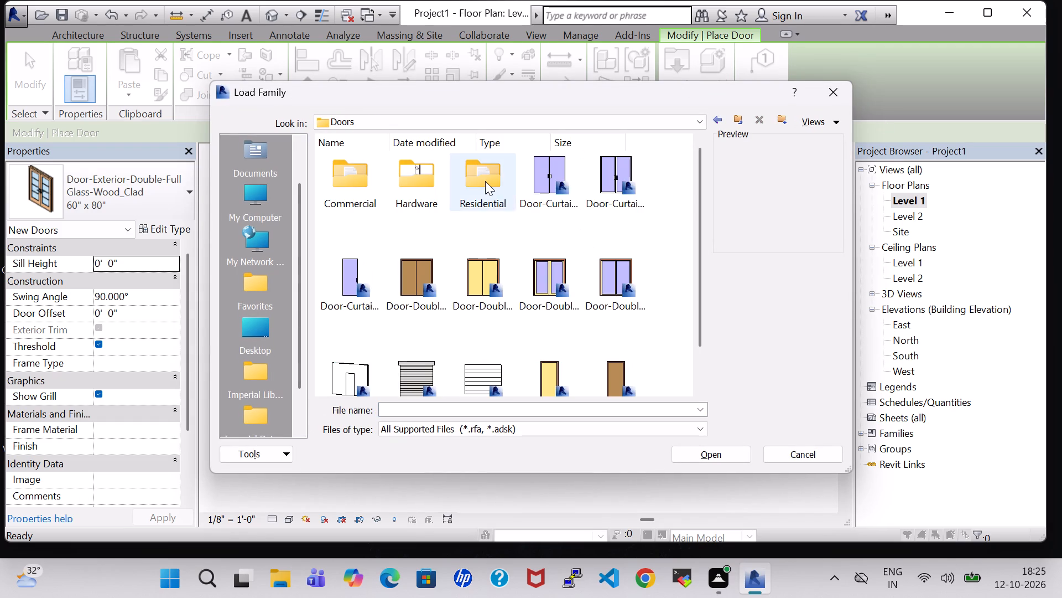
double_click(485, 181)
scroll(466, 195, down, 2)
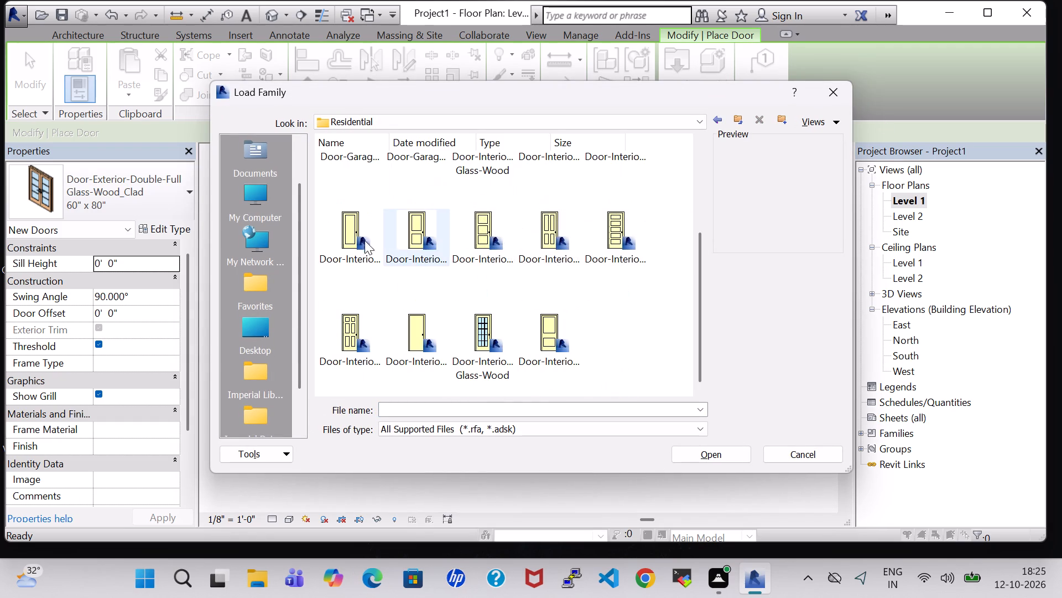
click(348, 236)
click(728, 459)
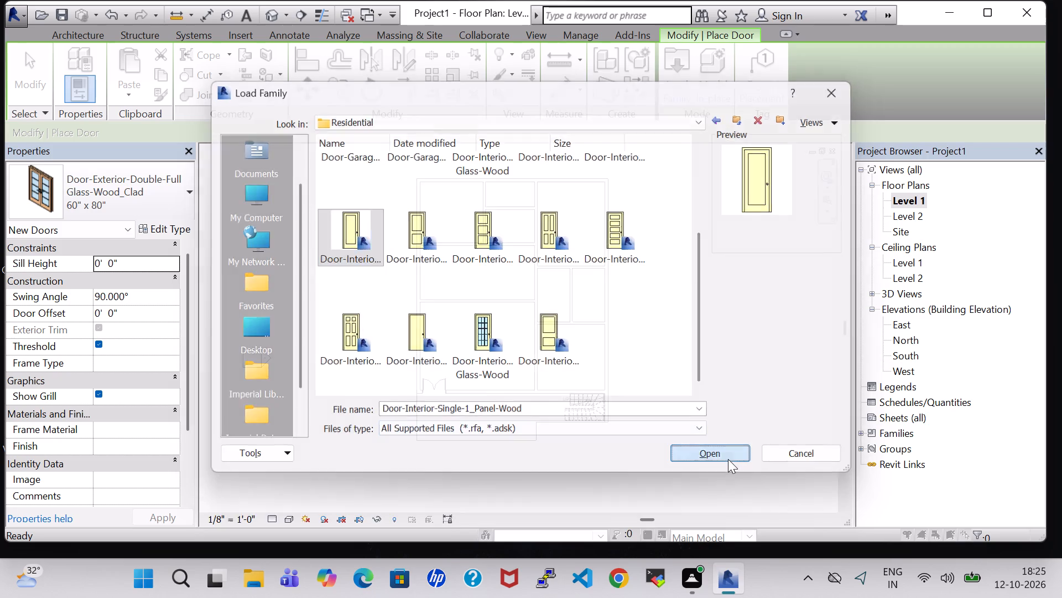
click(571, 257)
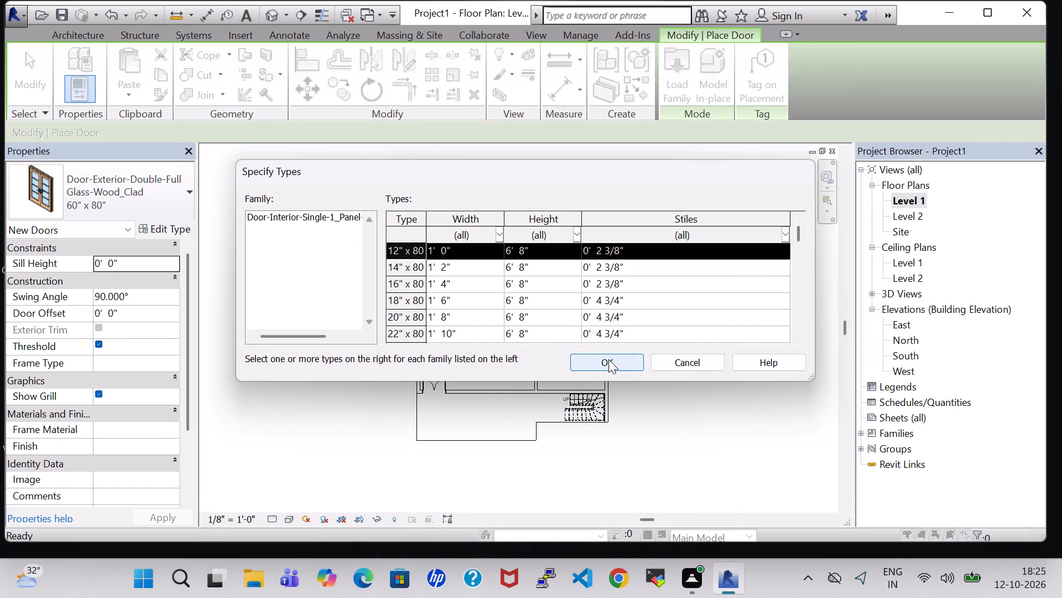
click(608, 359)
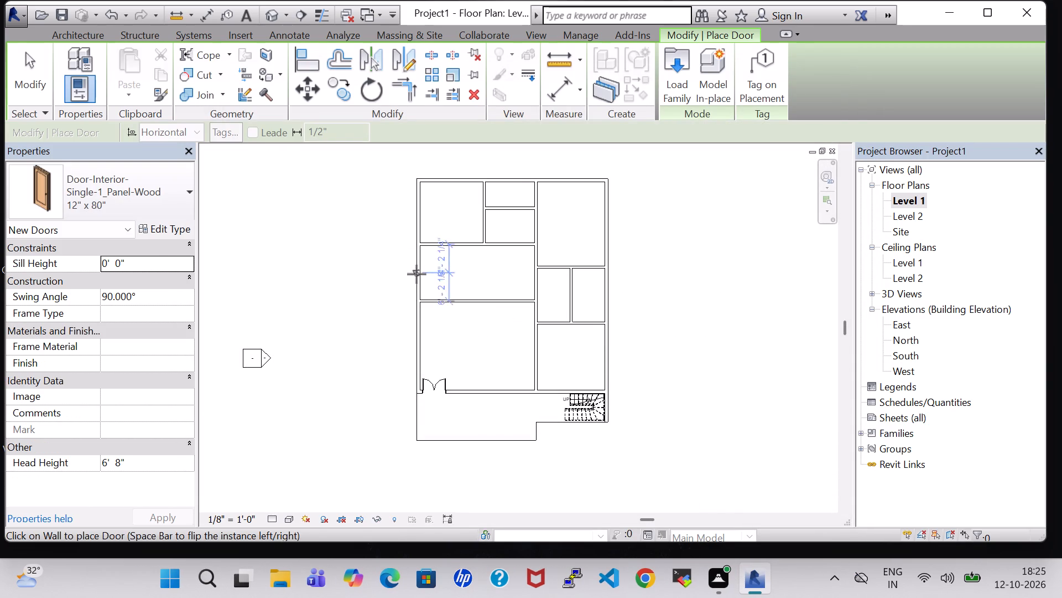
Place a 12" x 80" interior door in the north wall of the easternmost small room, near its west partition.
scroll(491, 319, up, 1)
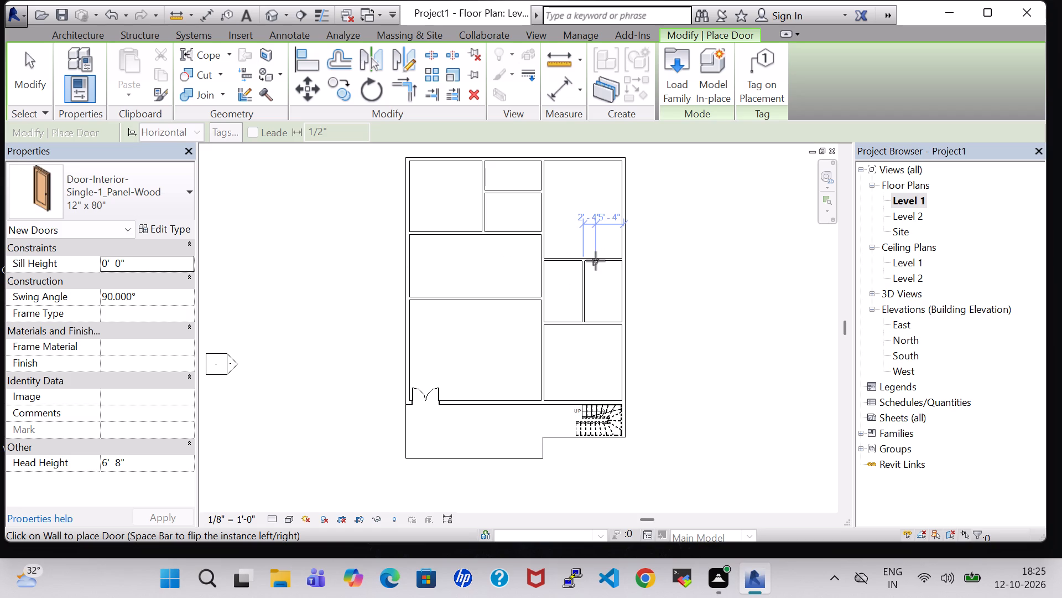
scroll(595, 267, up, 5)
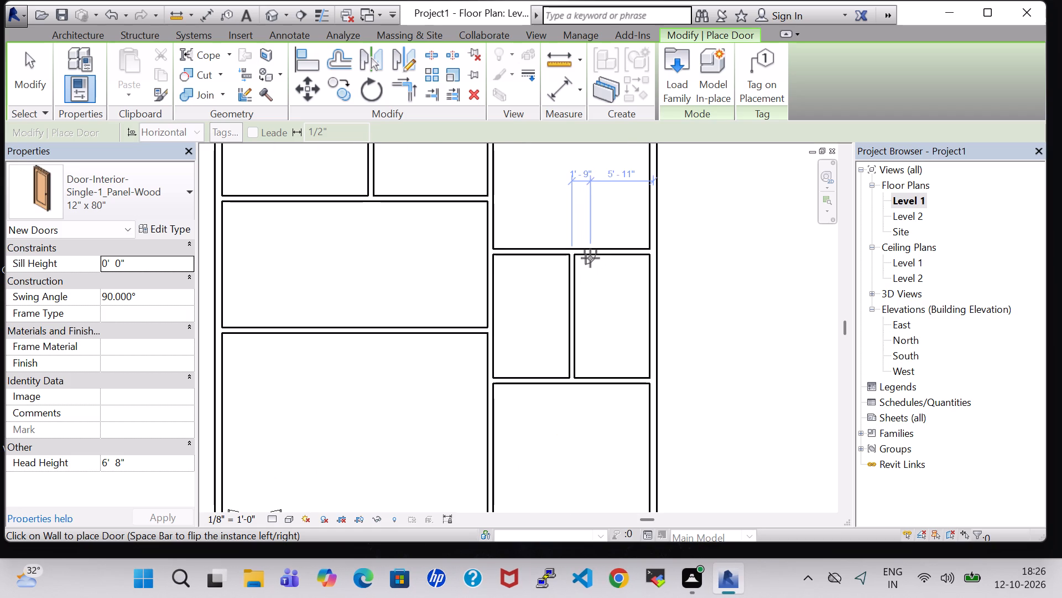
click(589, 258)
key(Escape)
key(Escape)
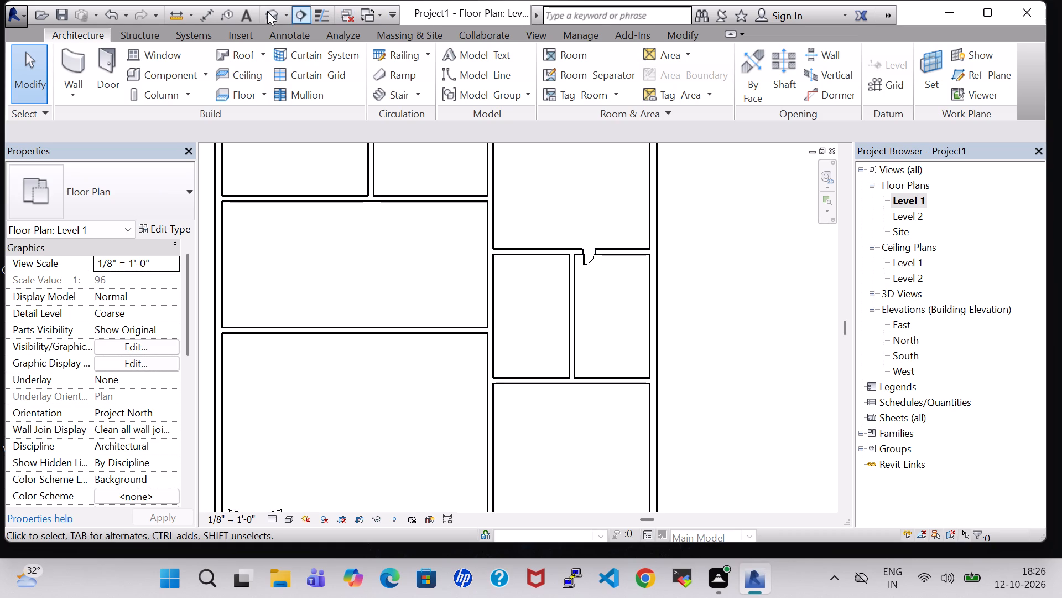
Check the new interior door in the 3D view and return to the Level 1 floor plan.
click(264, 19)
shift+middle_drag(680, 347, 576, 436)
shift+middle_drag(620, 449, 745, 446)
shift+middle_click(744, 446)
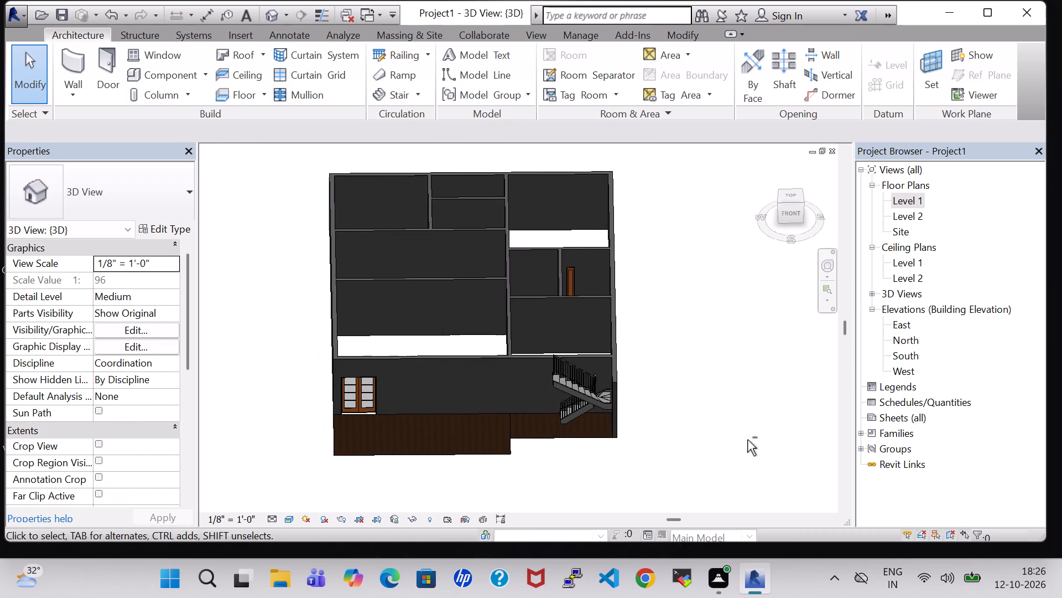
double_click(914, 205)
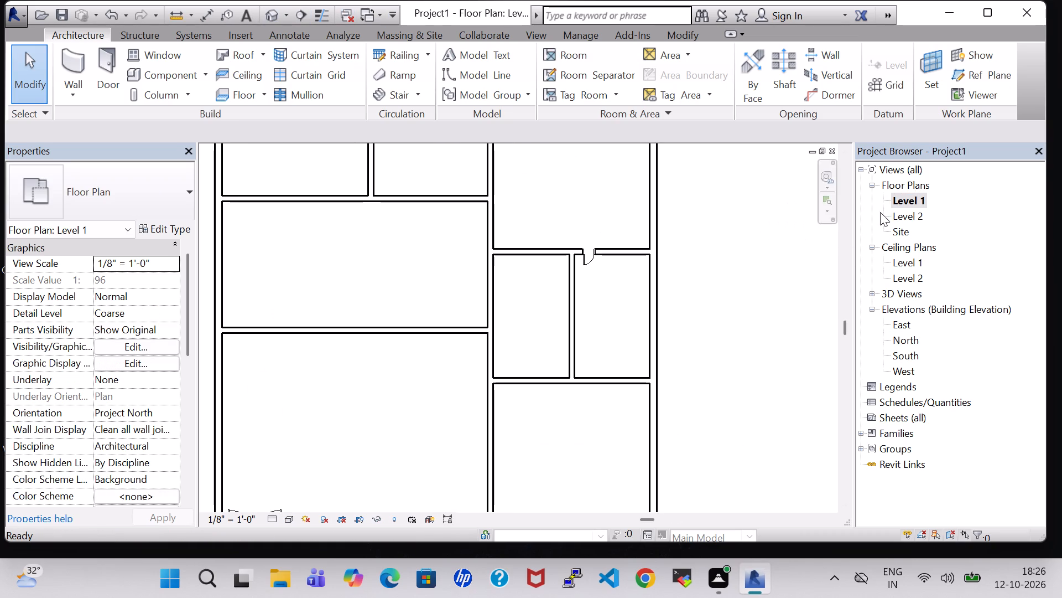
Set the width of the 12" x 80" interior door type to 3' 0", using the door in the easternmost small room's north wall.
click(594, 251)
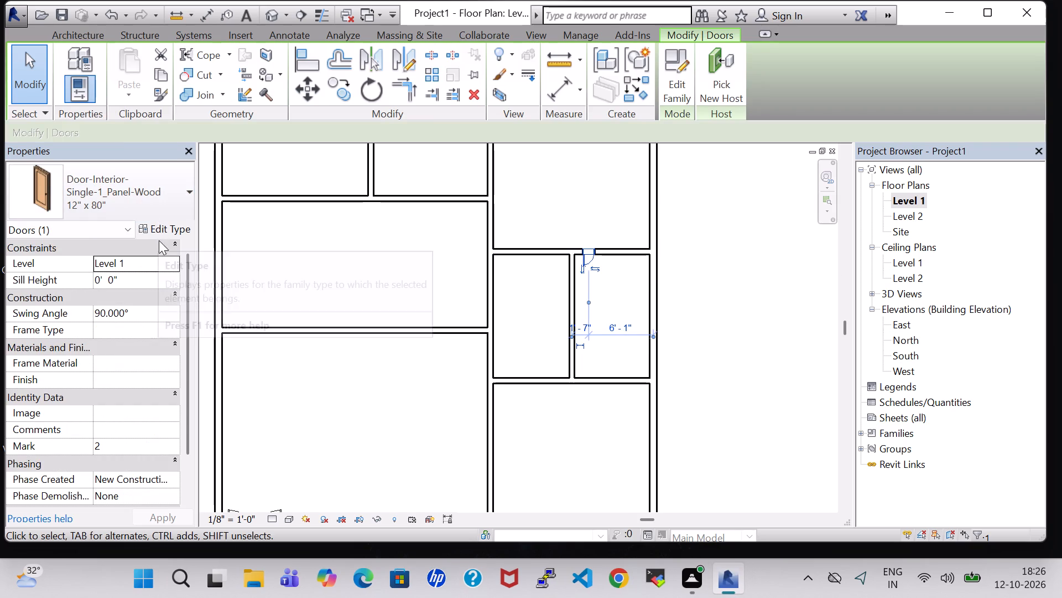
click(158, 231)
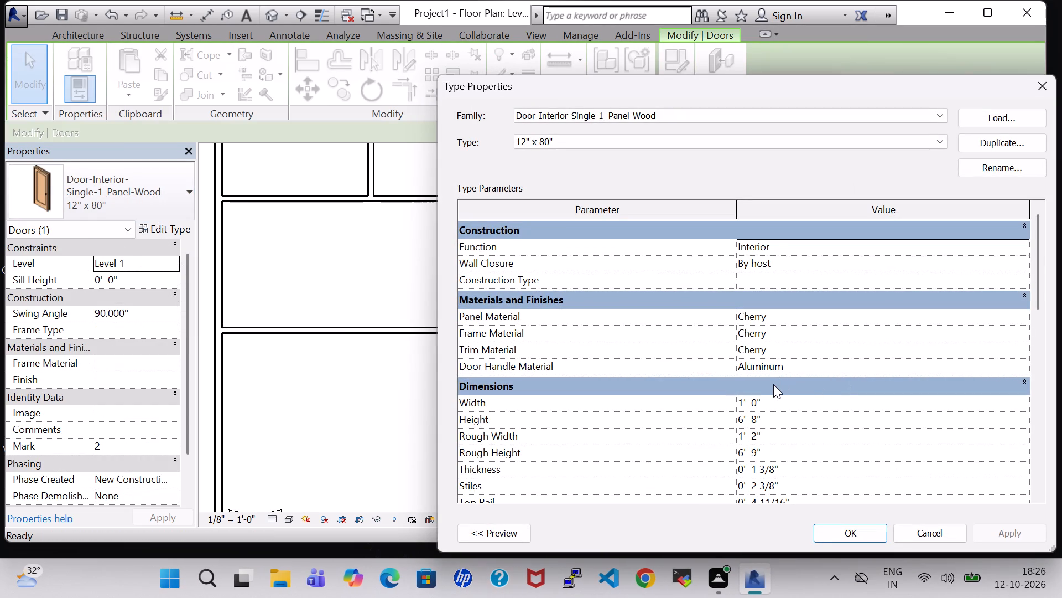
click(743, 405)
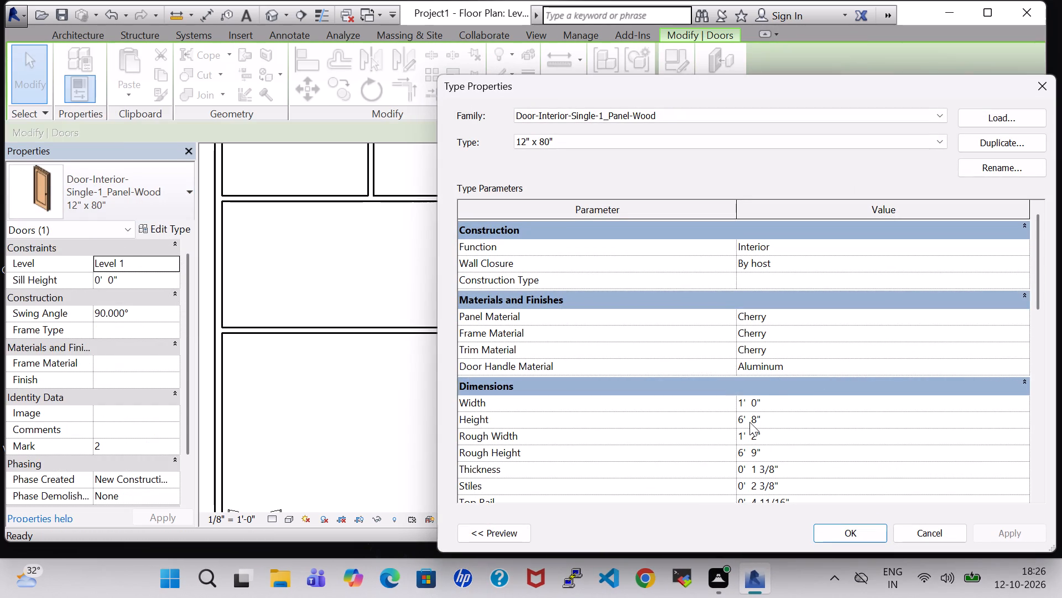
key(BackSpace)
key(3)
key(Return)
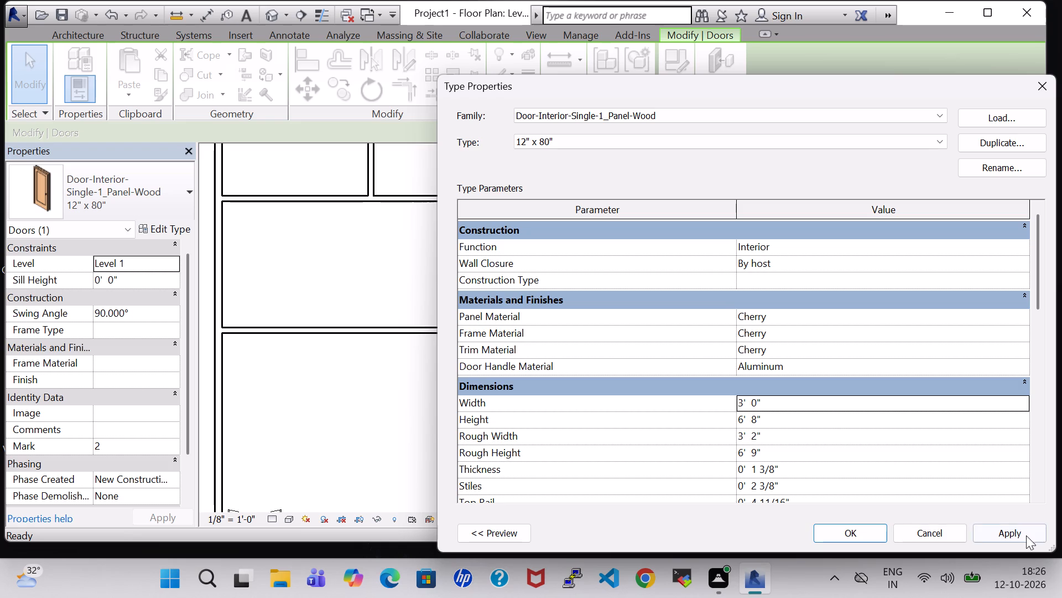
click(1026, 535)
click(835, 371)
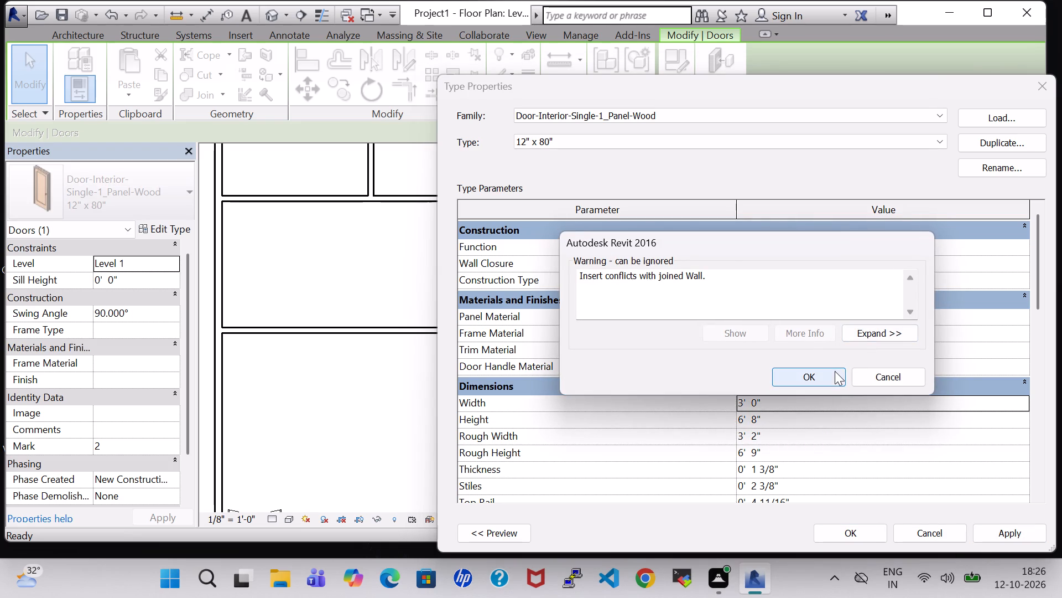
click(873, 534)
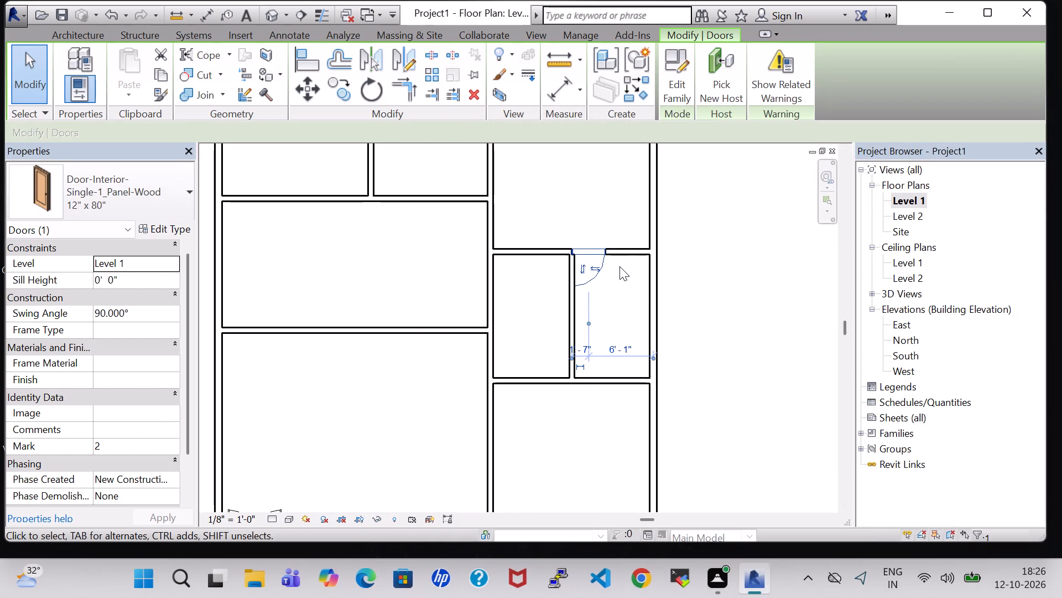
Nudge the door east along its wall so its centre sits about 5'-9" from the east exterior wall.
key(Right)
key(Right)
key(Left)
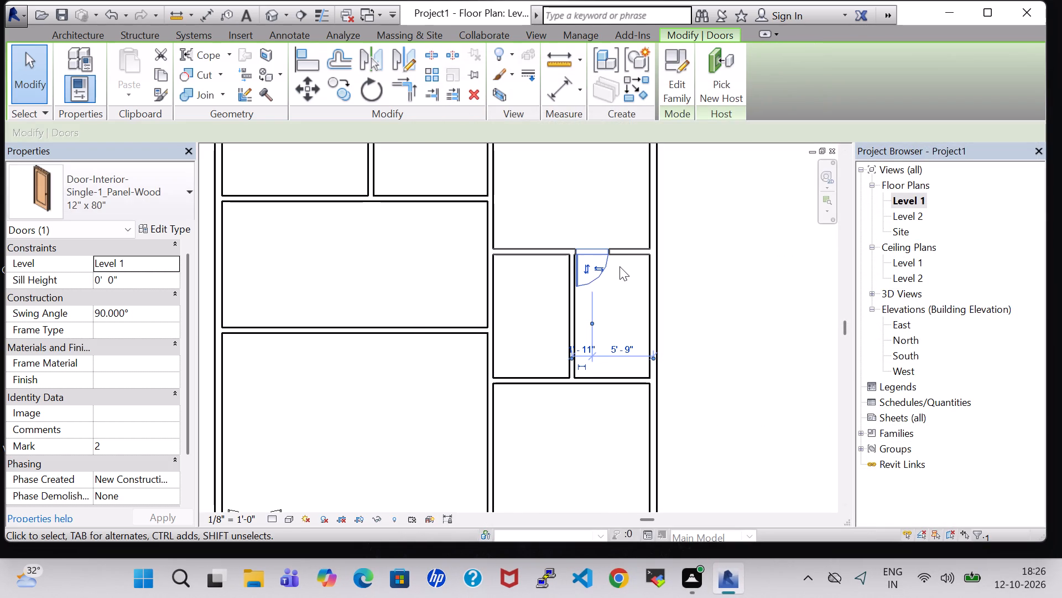
click(739, 281)
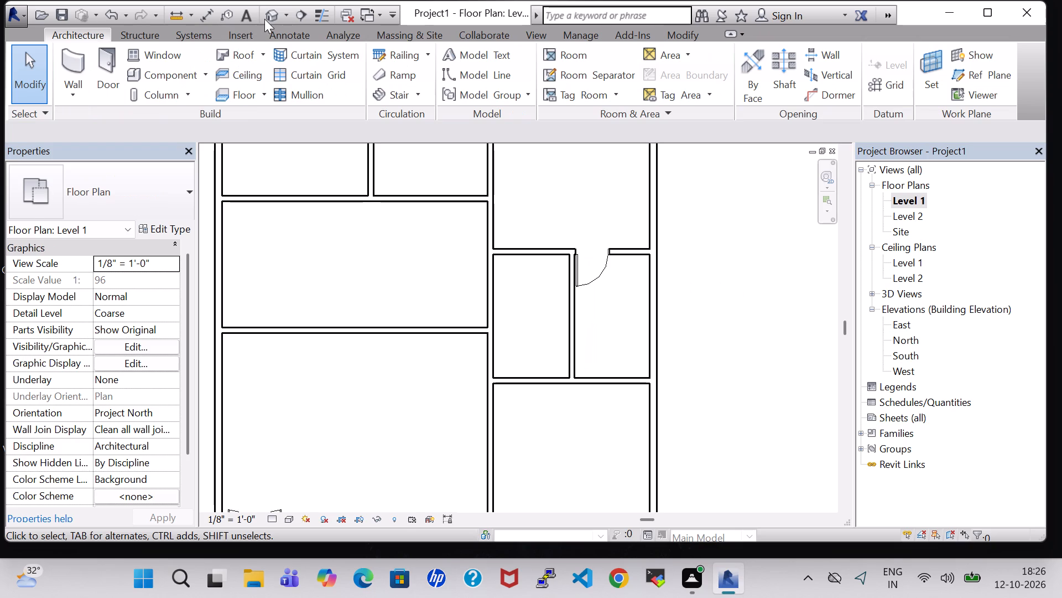
Inspect the widened interior door in the 3D view from several angles and return to the Level 1 floor plan.
click(264, 19)
shift+middle_drag(662, 315, 655, 373)
scroll(649, 342, up, 5)
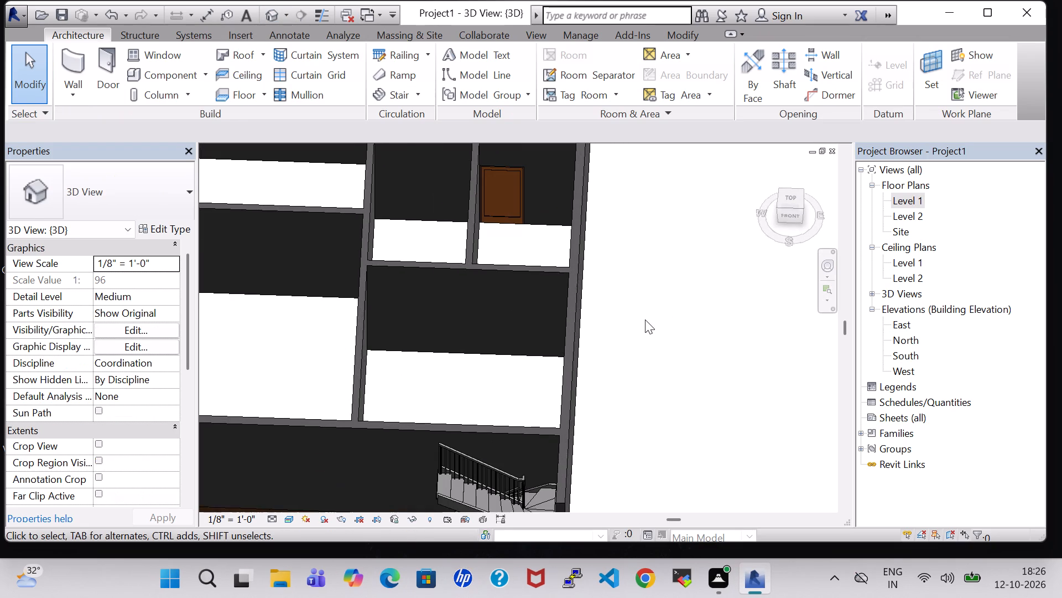
shift+middle_drag(645, 319, 647, 290)
shift+scroll(647, 290, up, 3)
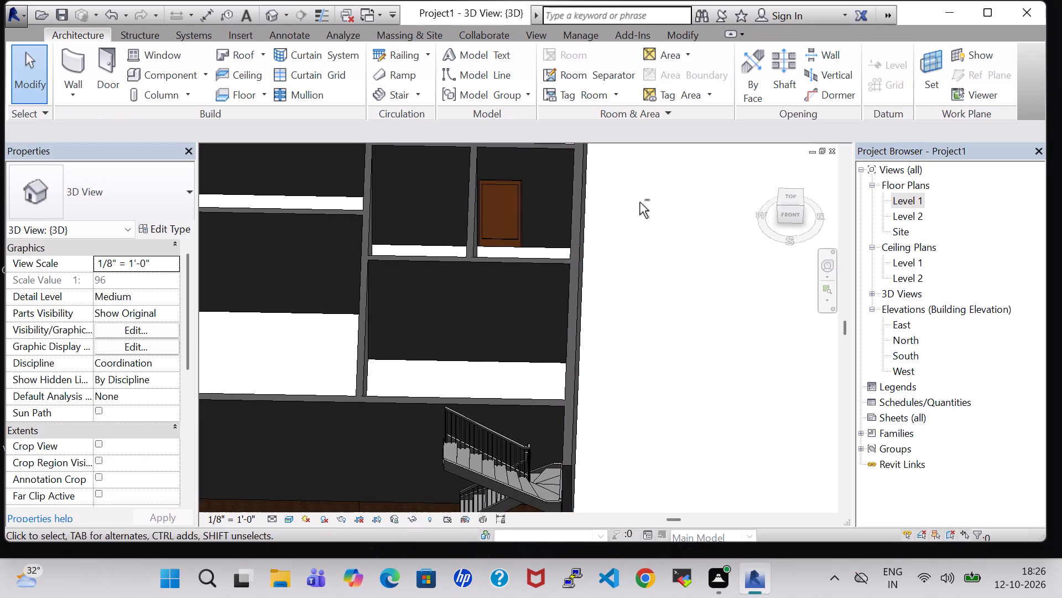
shift+middle_drag(639, 202, 353, 261)
shift+middle_click(353, 261)
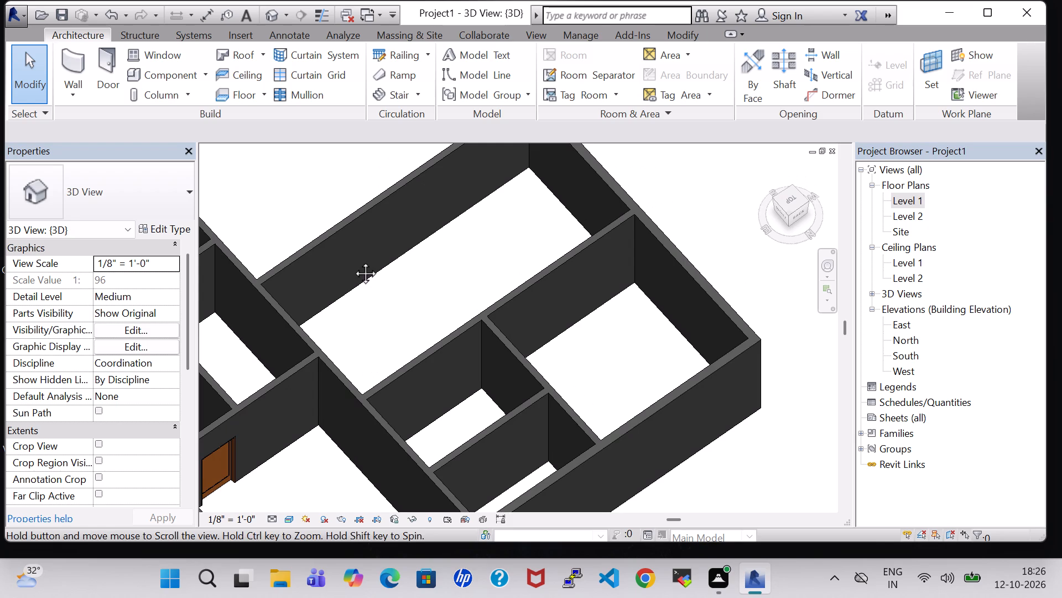
shift+middle_drag(377, 281, 653, 248)
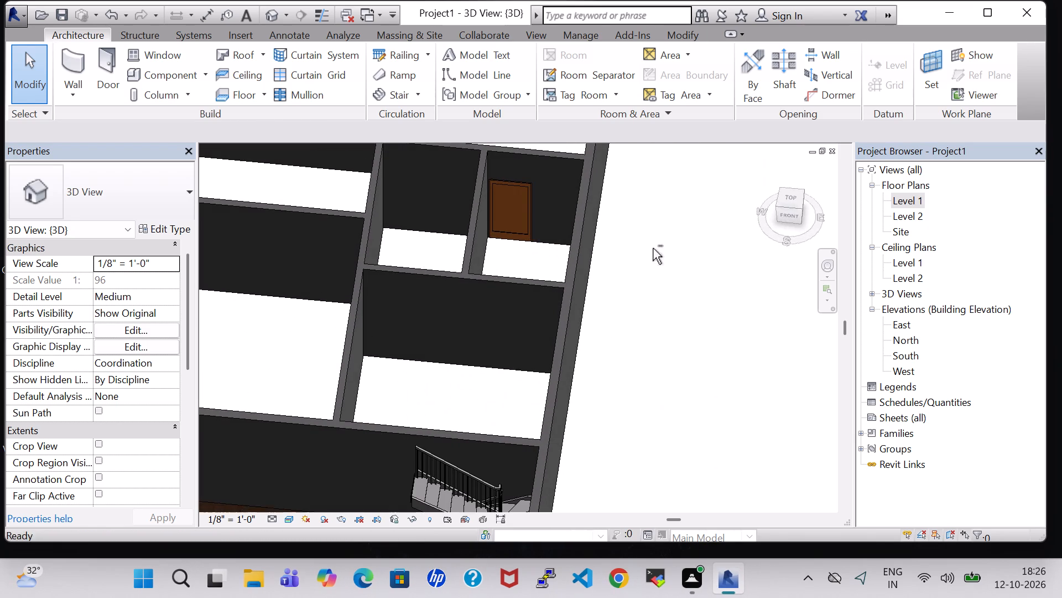
double_click(896, 205)
Place a single-panel interior door in the south wall of the western small room, swinging north, about 5'-3" from the partition between the small rooms.
scroll(658, 266, down, 2)
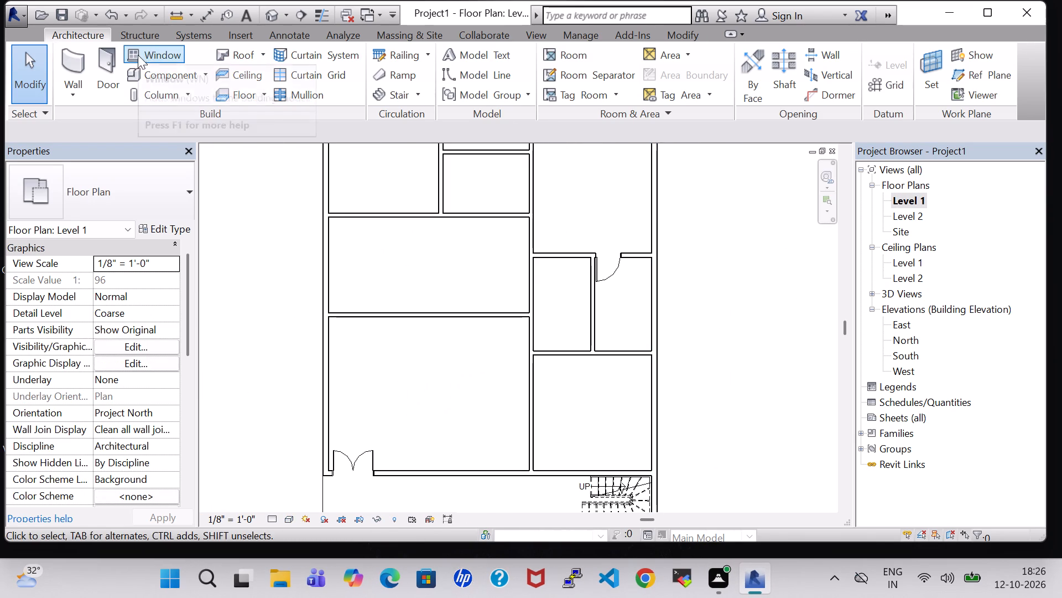
click(110, 55)
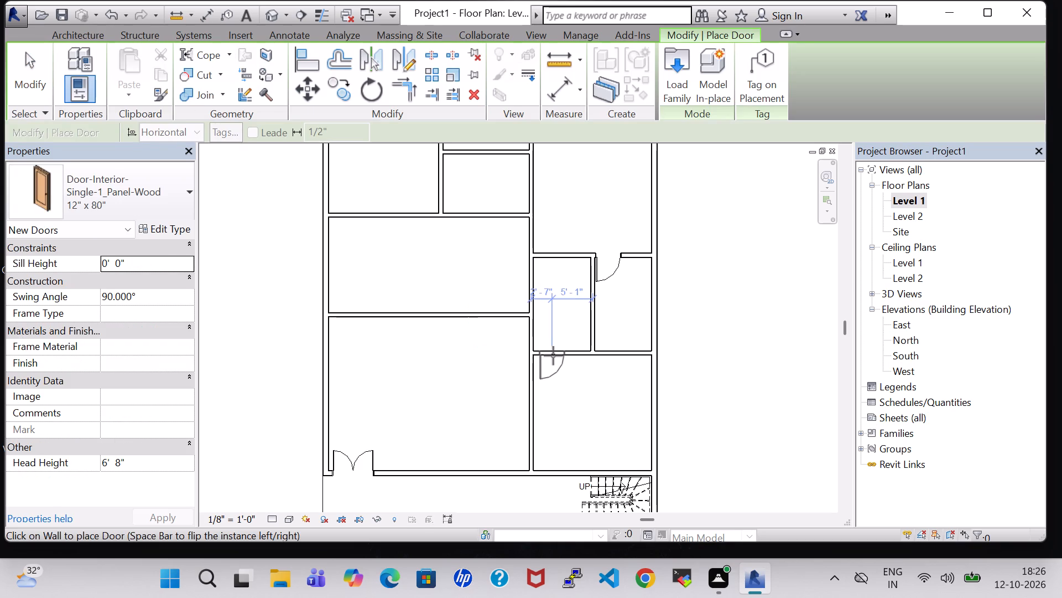
key(space)
key(space)
key(space)
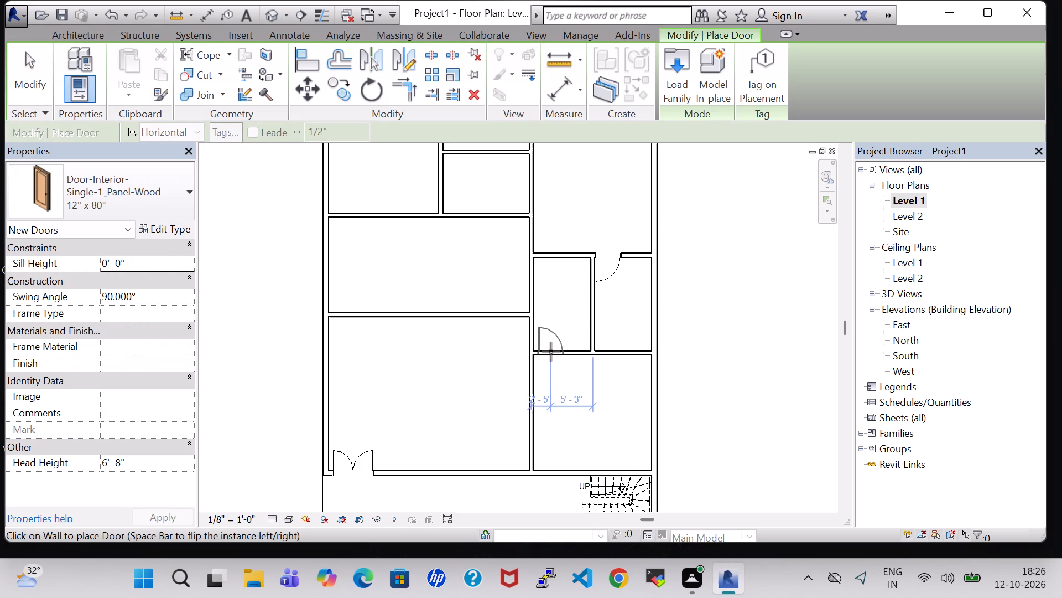
click(550, 352)
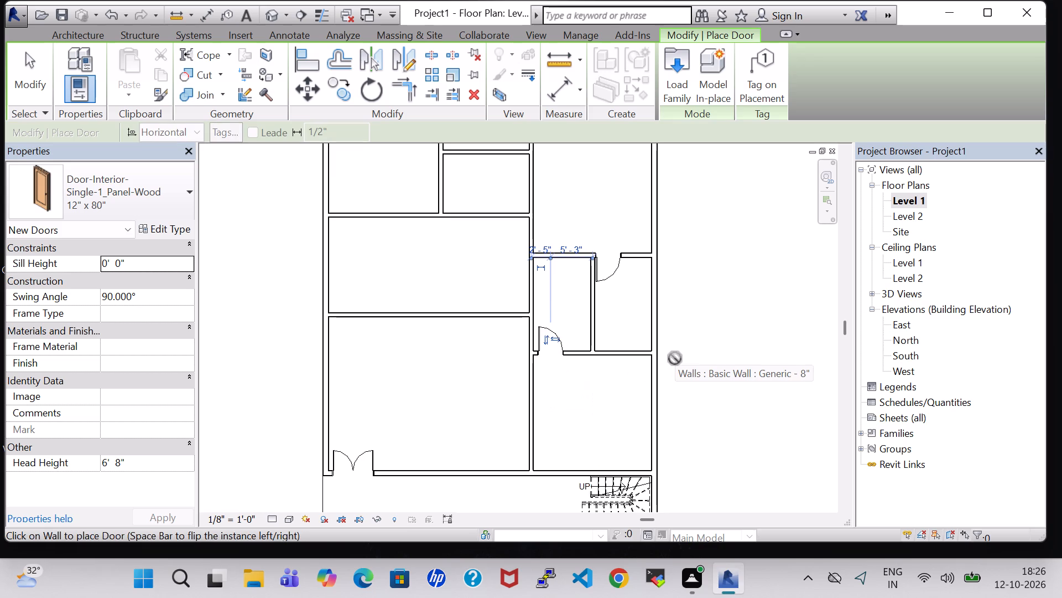
key(Escape)
key(Escape)
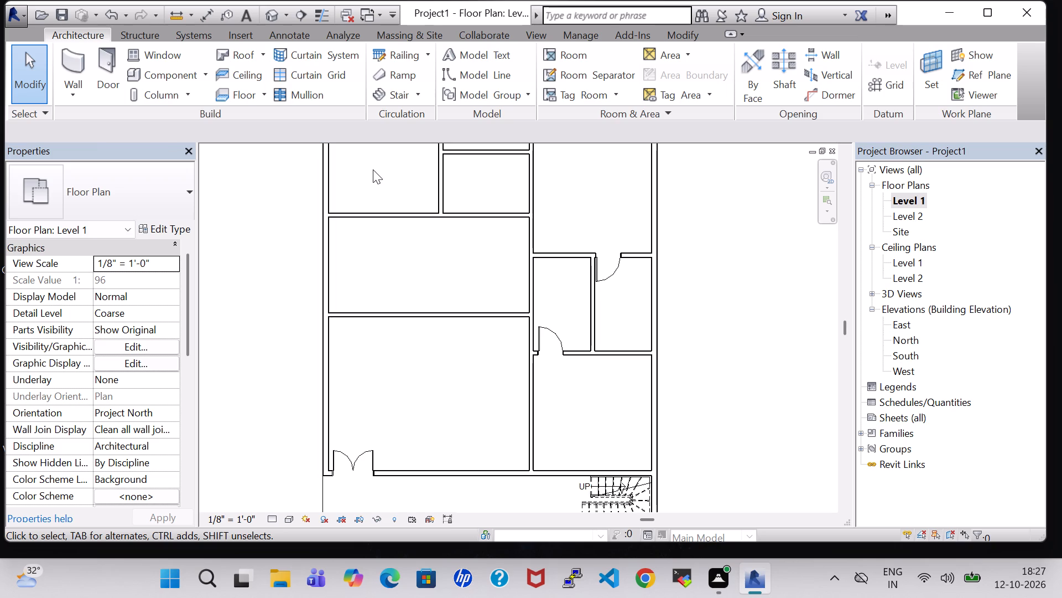
Place a single-panel interior door between the northwest room and the small north room, swinging east, about 4'-0" from the north wall.
middle_drag(382, 172, 388, 243)
scroll(388, 243, up, 2)
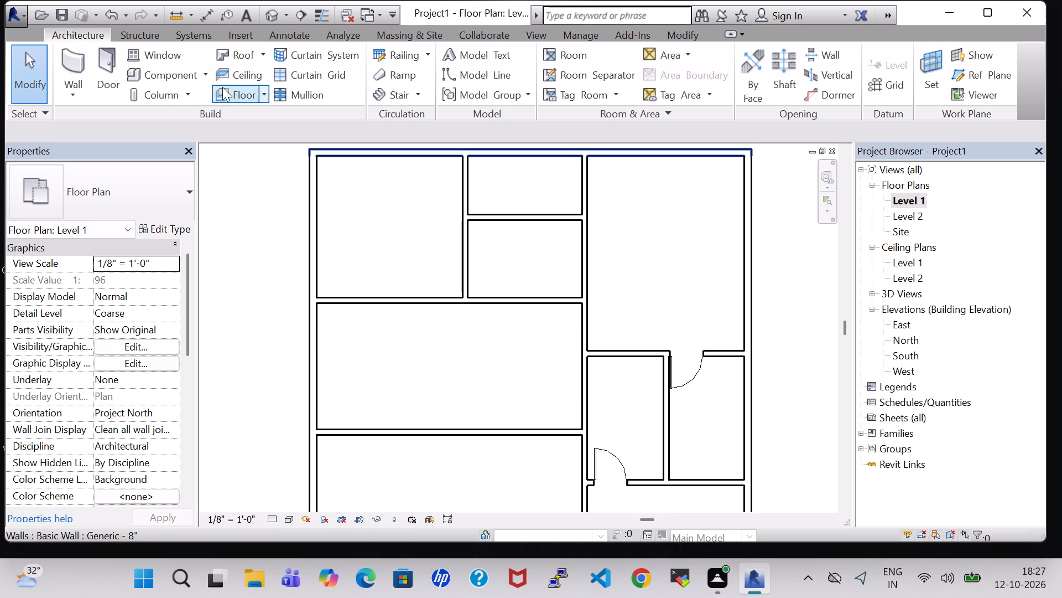
click(116, 69)
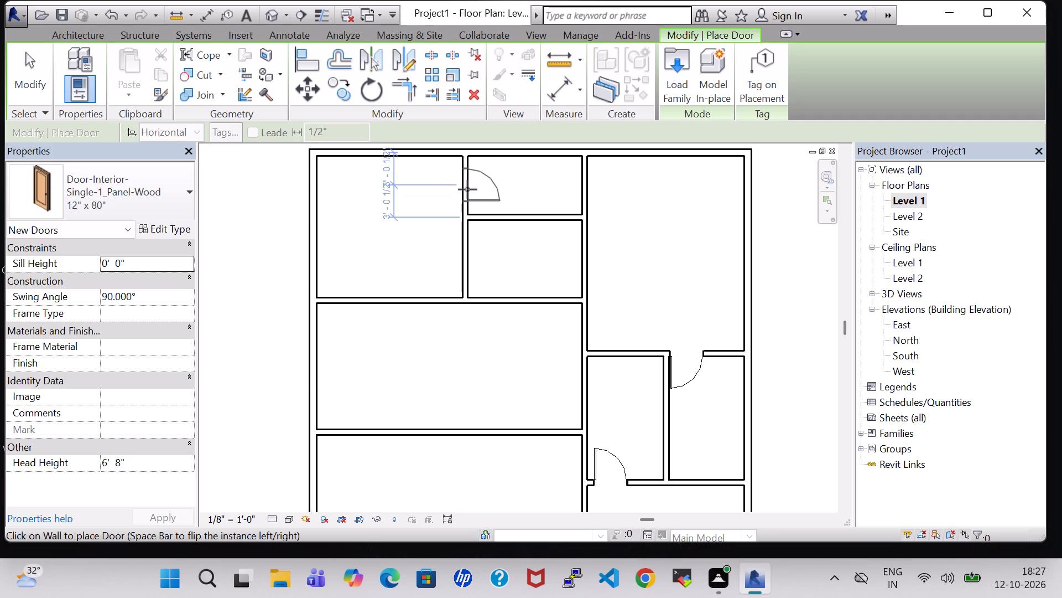
click(466, 195)
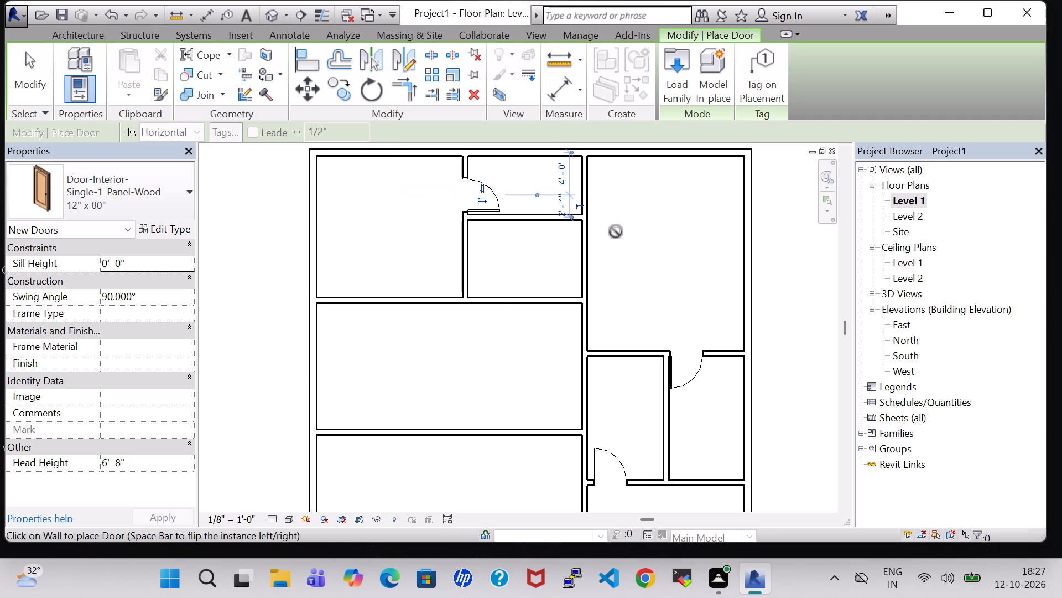
key(Escape)
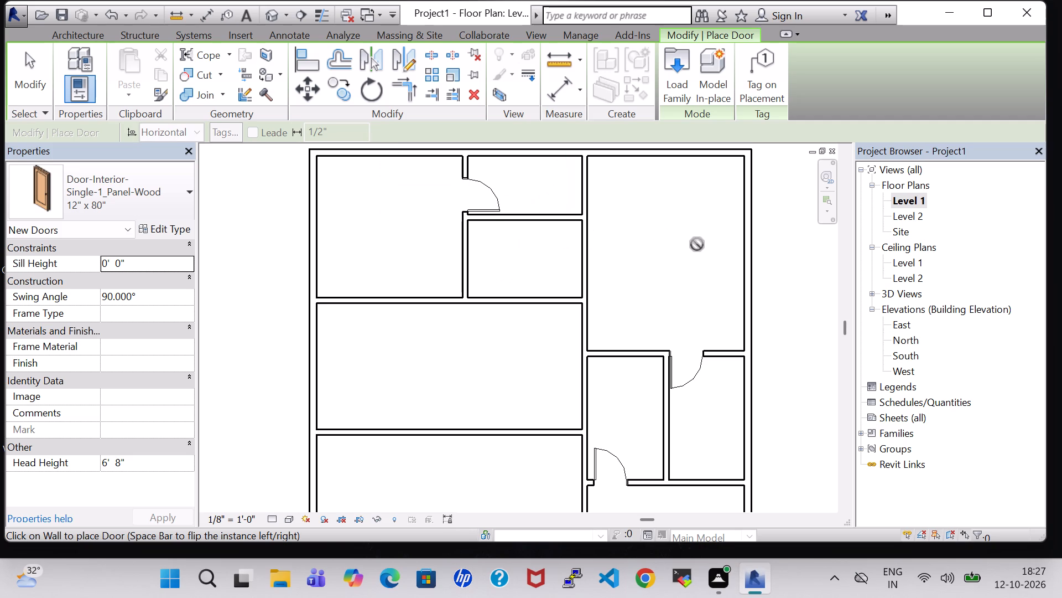
key(Escape)
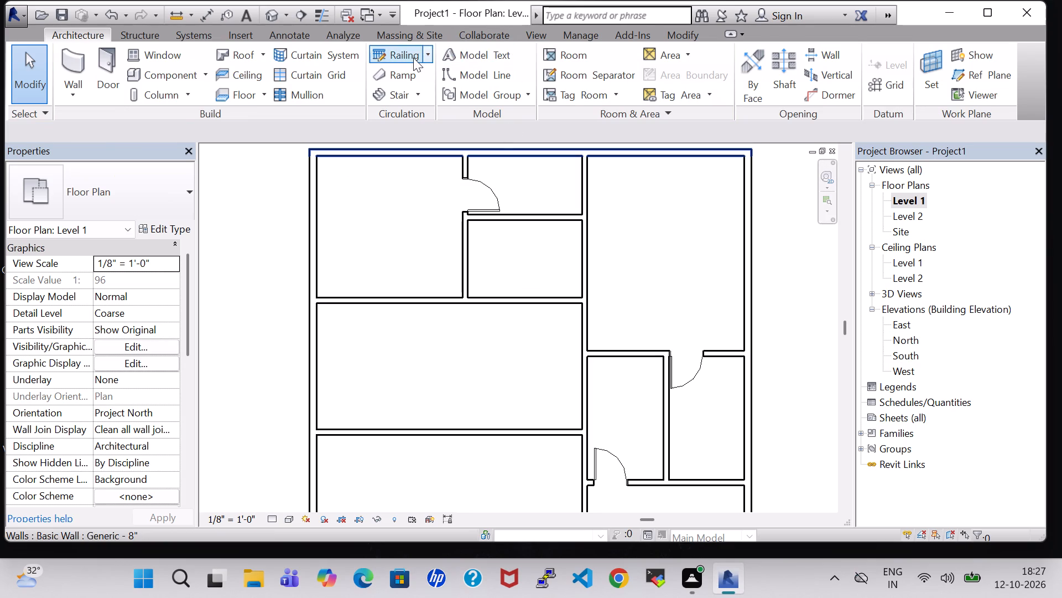
Split the INNER WALL between the middle and southwest rooms at two points and delete the segment between them, leaving an opening about 4'-7" wide.
click(694, 35)
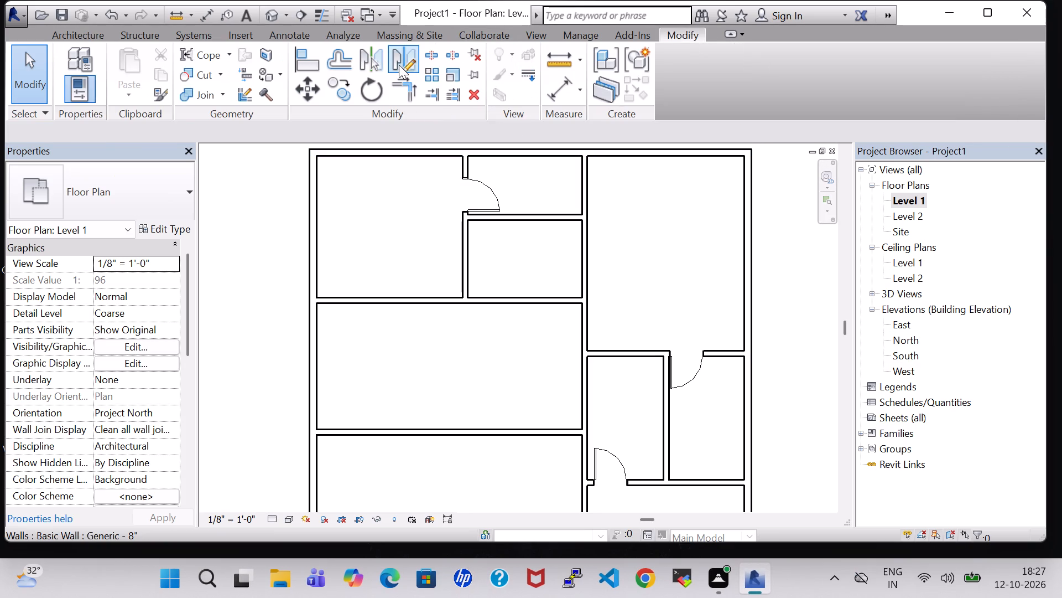
click(424, 61)
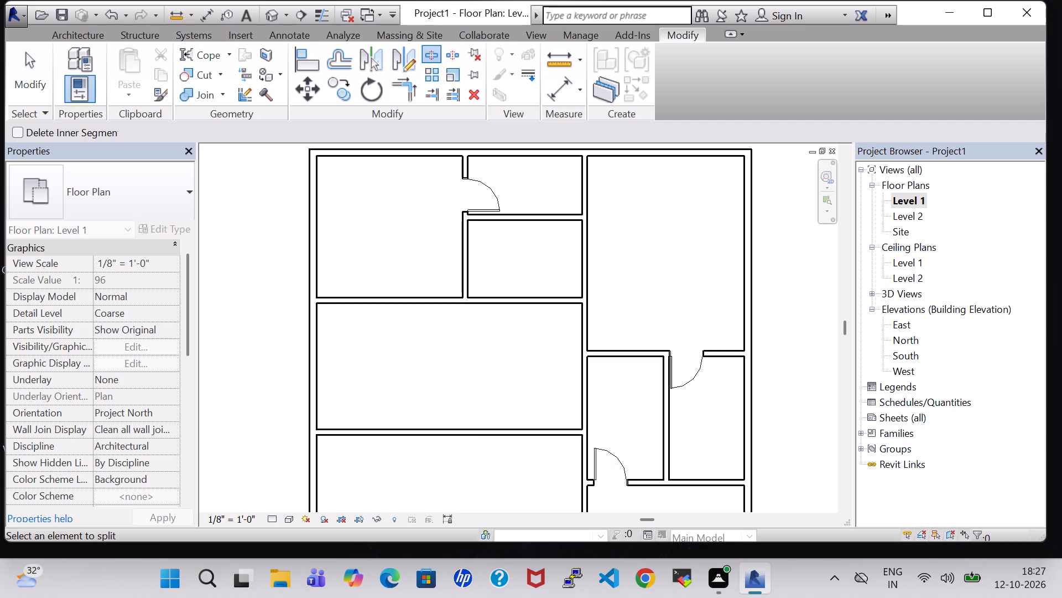
scroll(506, 453, down, 1)
middle_drag(502, 390, 497, 302)
scroll(497, 296, down, 1)
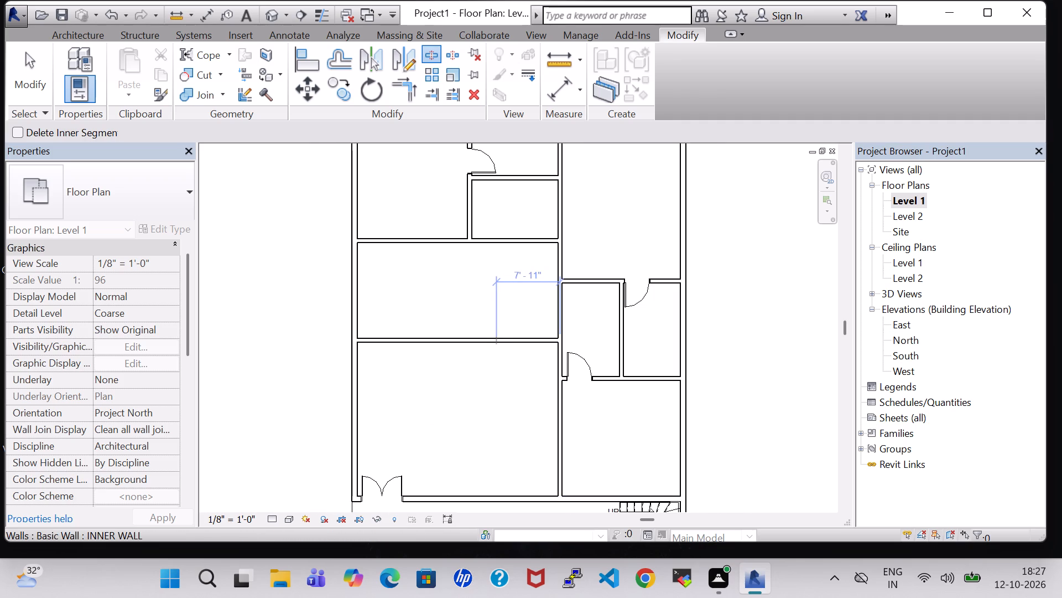
click(528, 342)
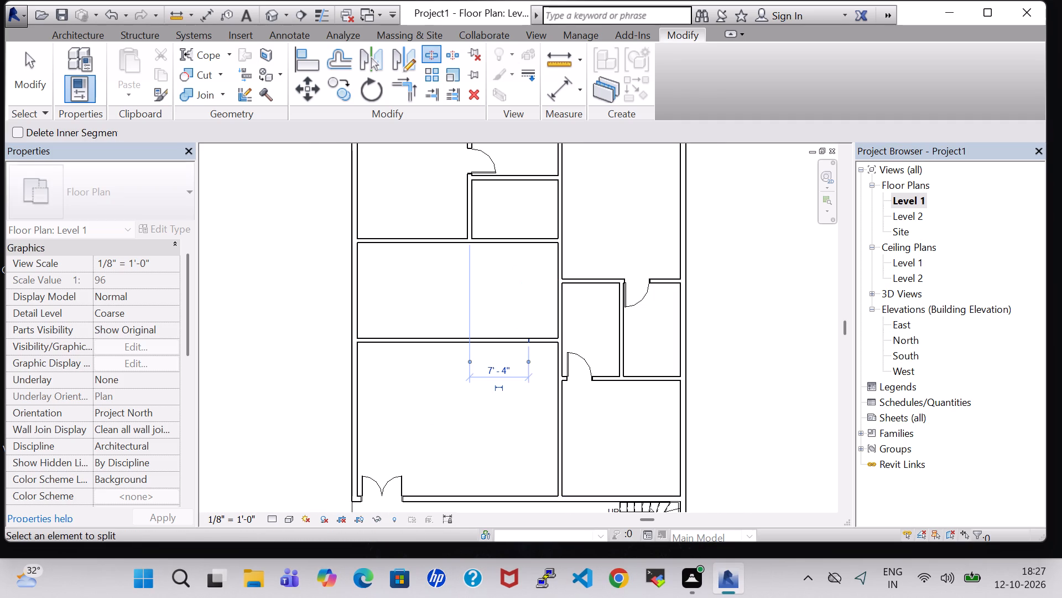
click(492, 341)
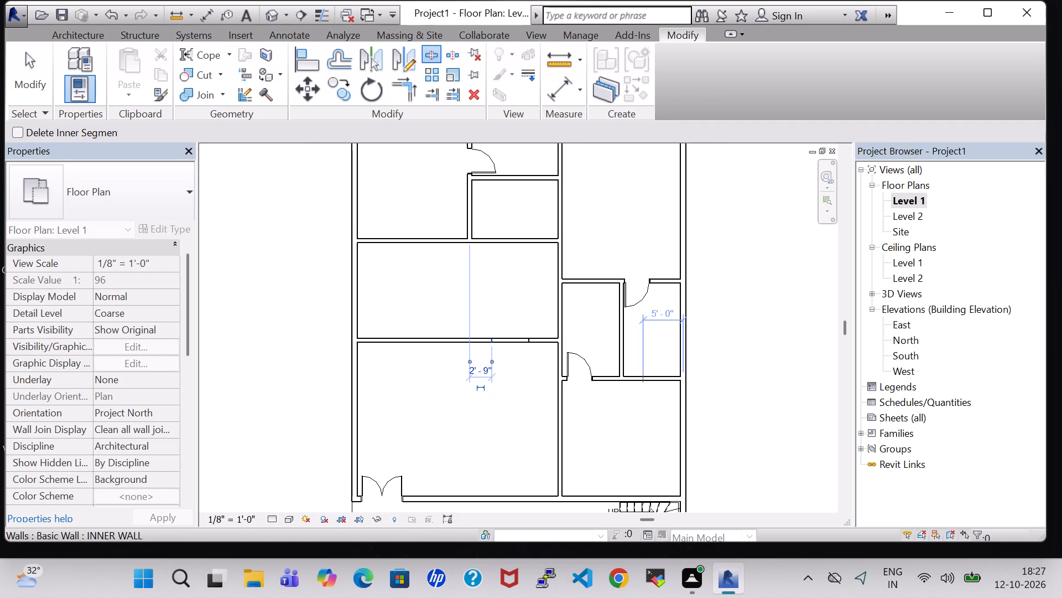
key(Escape)
key(Escape)
click(512, 338)
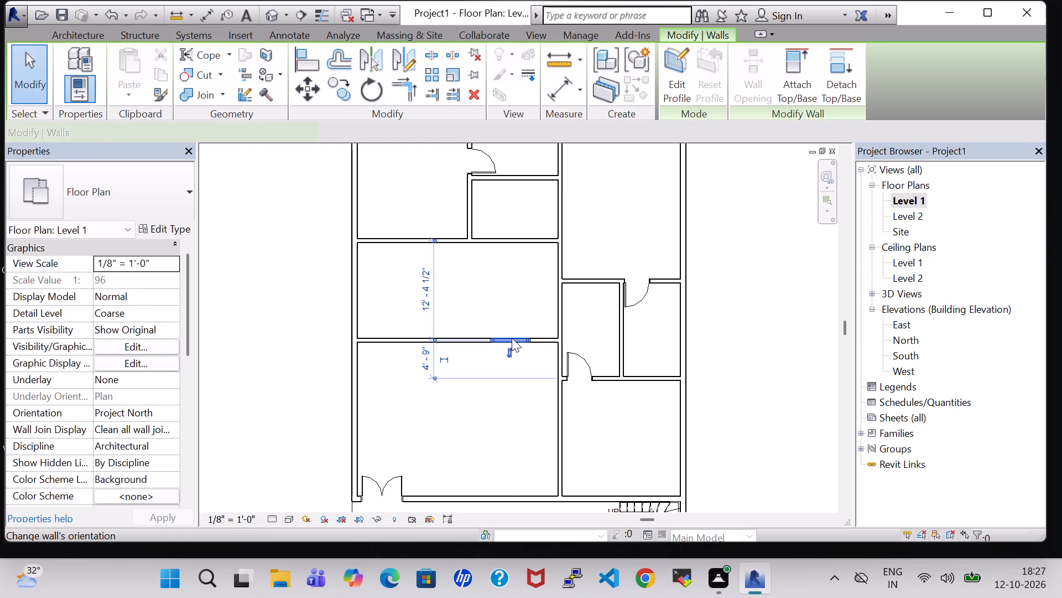
key(Delete)
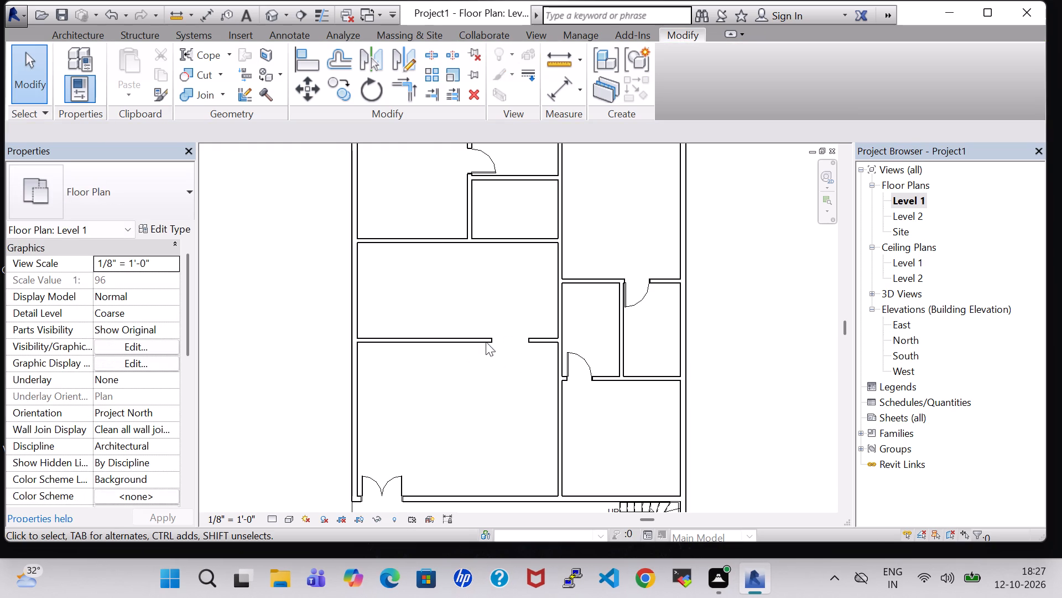
Load the Door-Interior-Double-Full Glass-Wood family from the Residential doors folder with its 60" x 80" type.
click(77, 33)
click(100, 51)
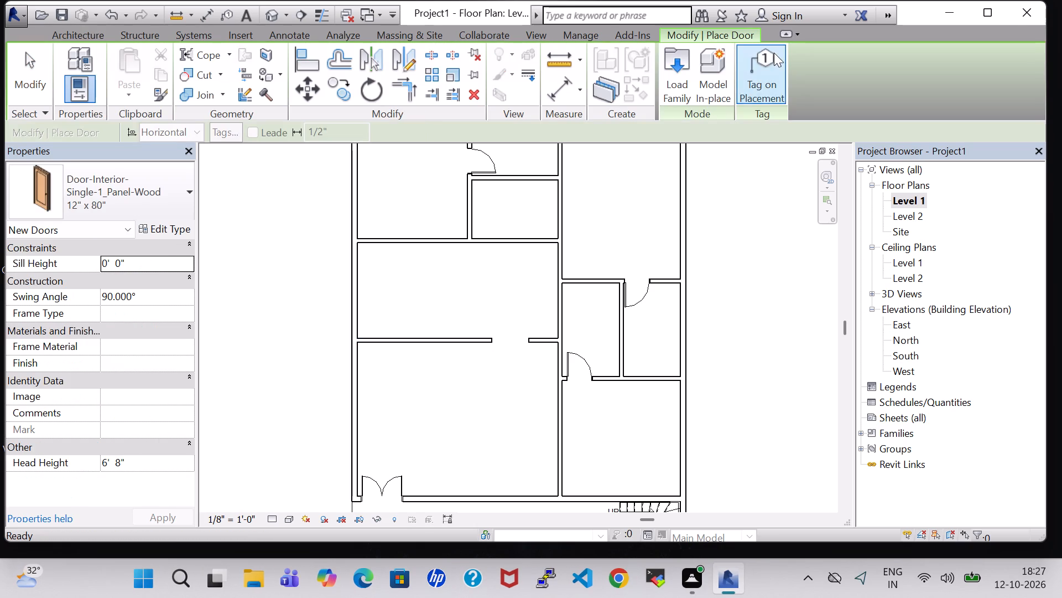
click(674, 60)
double_click(637, 266)
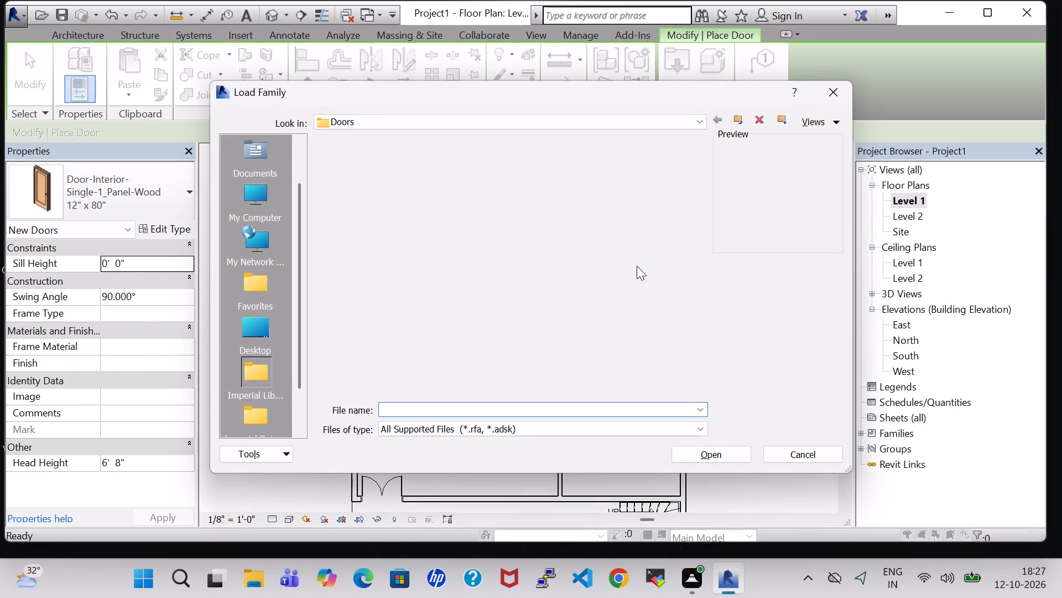
click(517, 178)
double_click(501, 178)
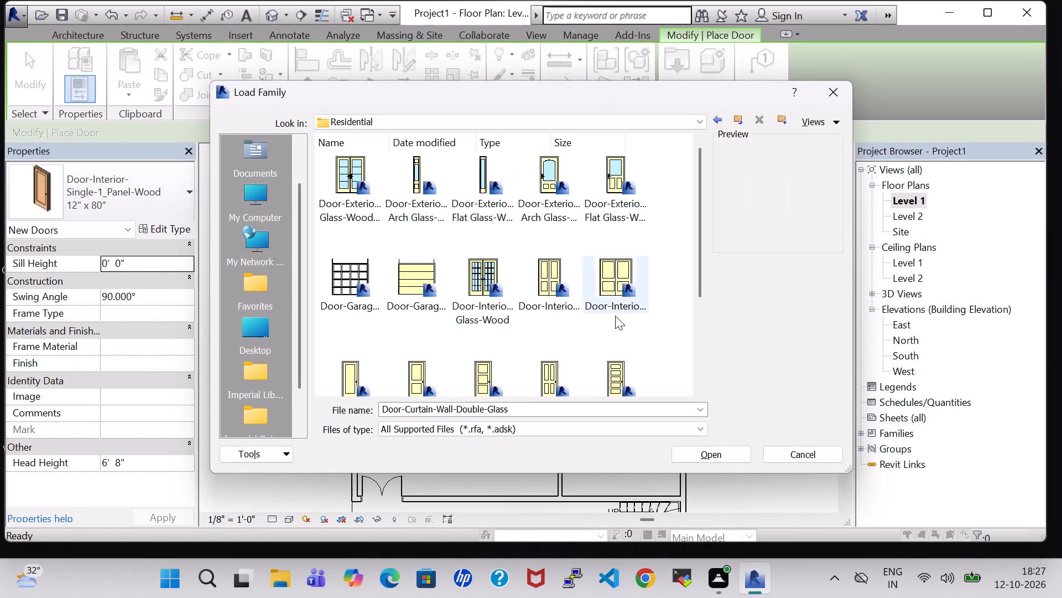
click(483, 320)
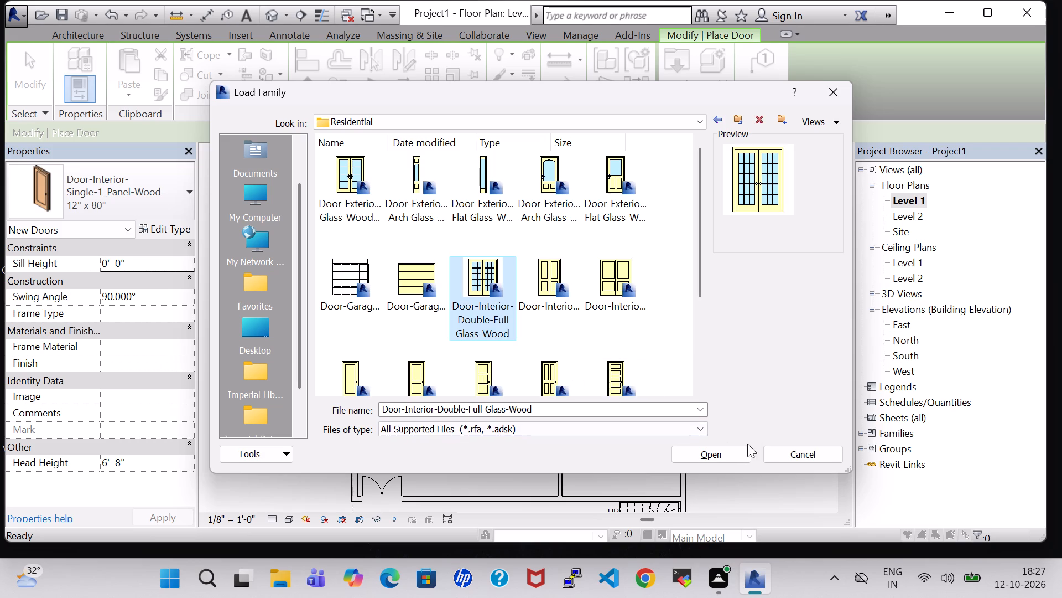
click(740, 451)
click(561, 257)
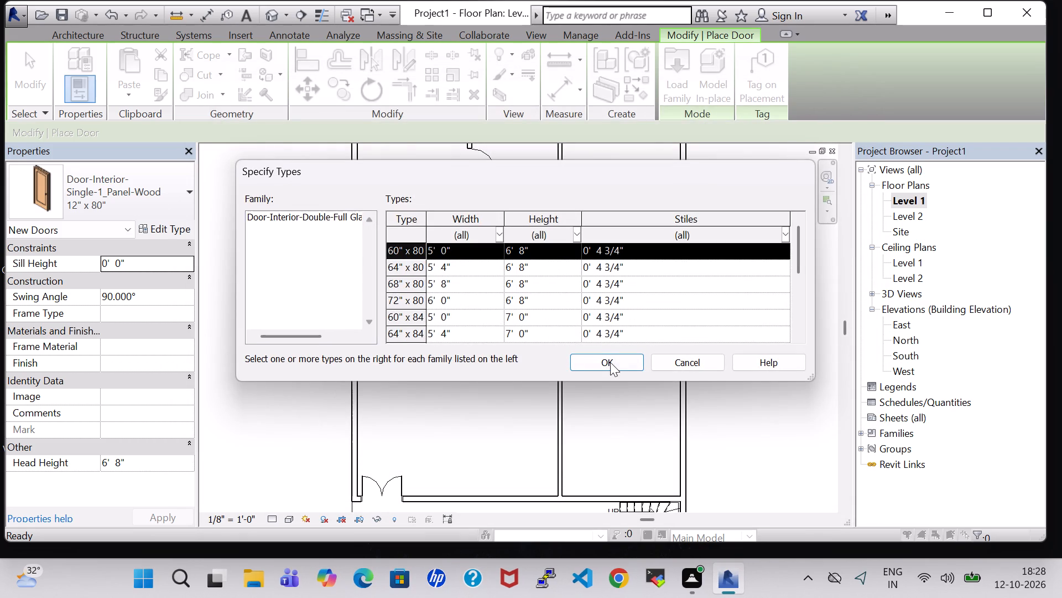
click(610, 362)
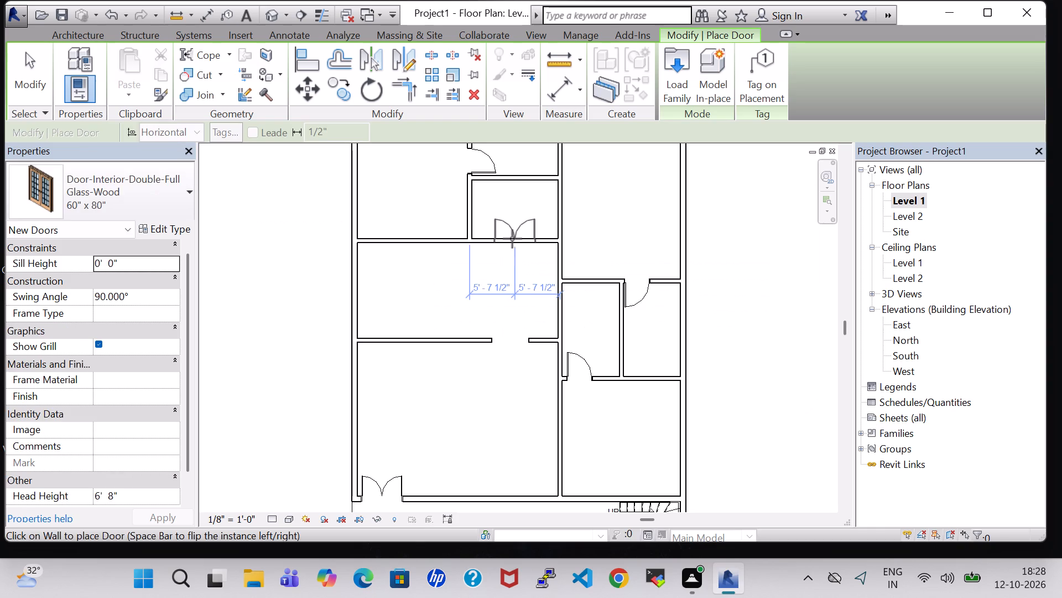
Place the 60" x 80" interior double glass door centred in the south wall of the small room below the small north room, swinging north.
click(514, 239)
scroll(783, 350, down, 1)
key(Escape)
key(Escape)
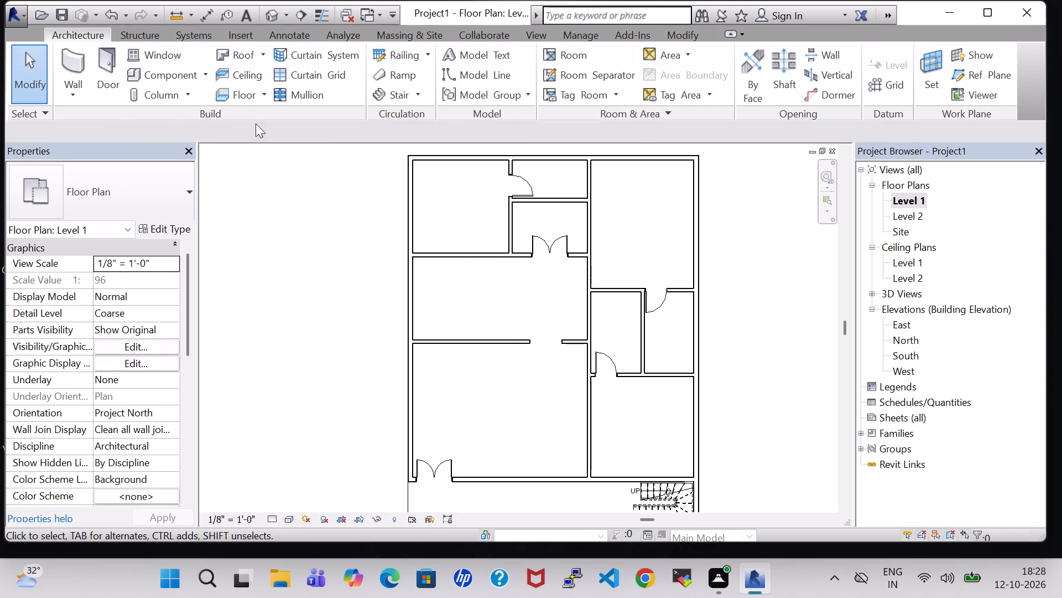
In the 3D view, lower the exterior double glass door at the front wall to a sill height of -0' 3".
click(274, 14)
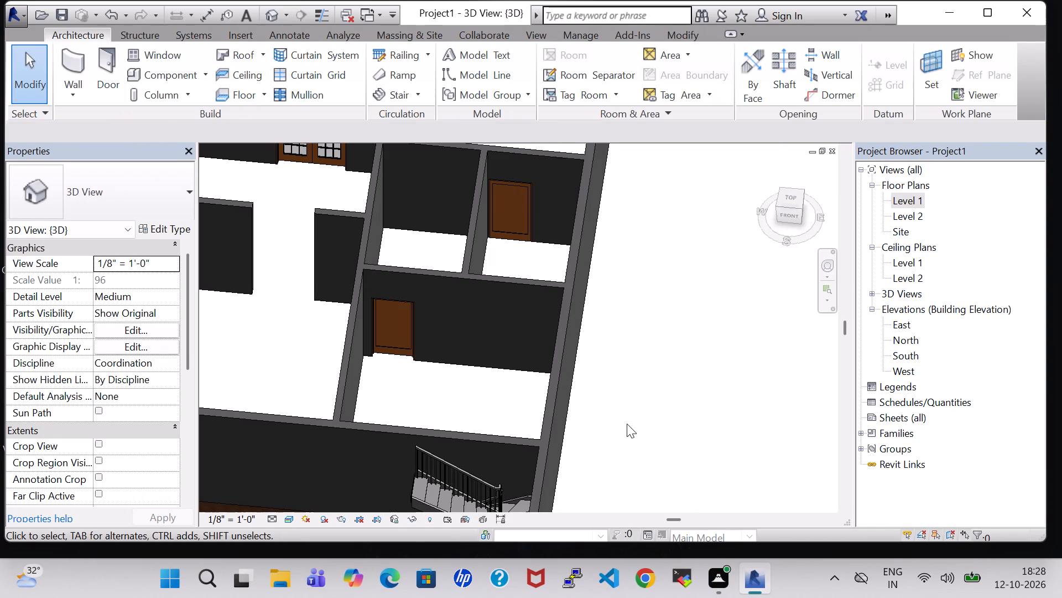
shift+middle_drag(640, 414, 660, 346)
middle_drag(658, 345, 784, 319)
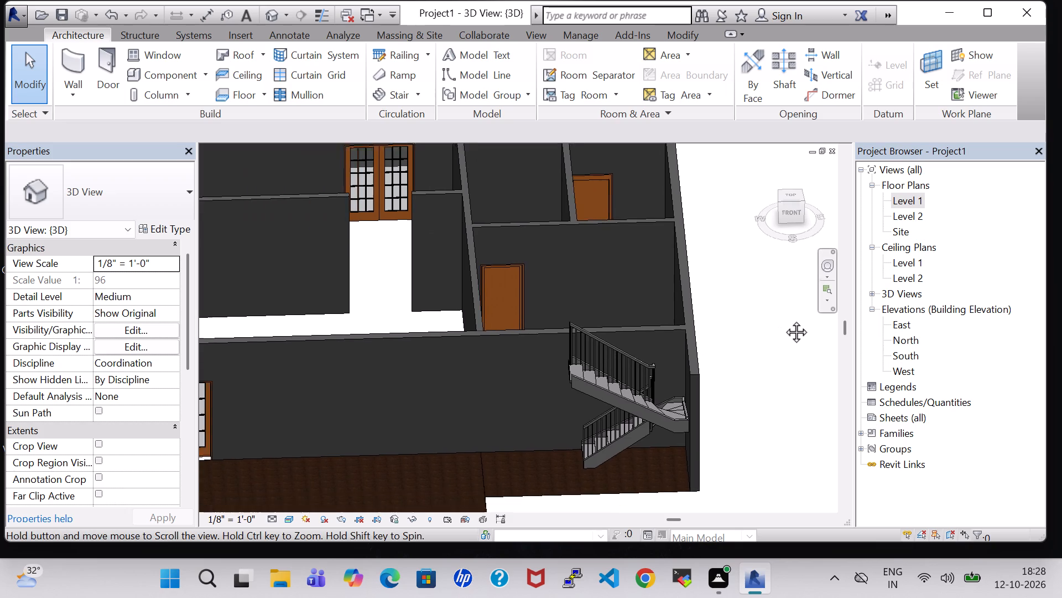
middle_drag(784, 319, 881, 311)
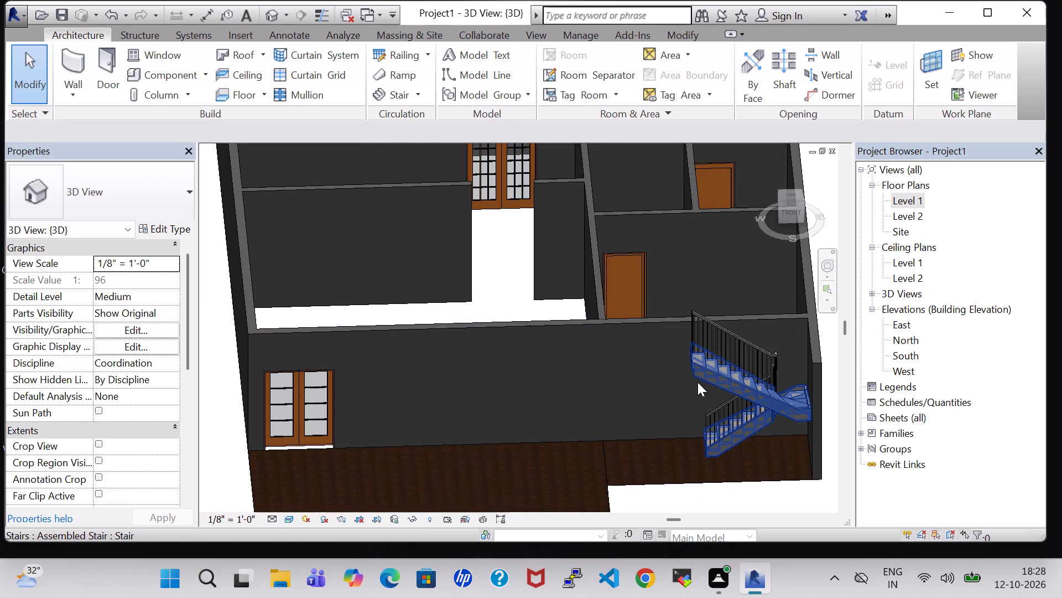
click(272, 420)
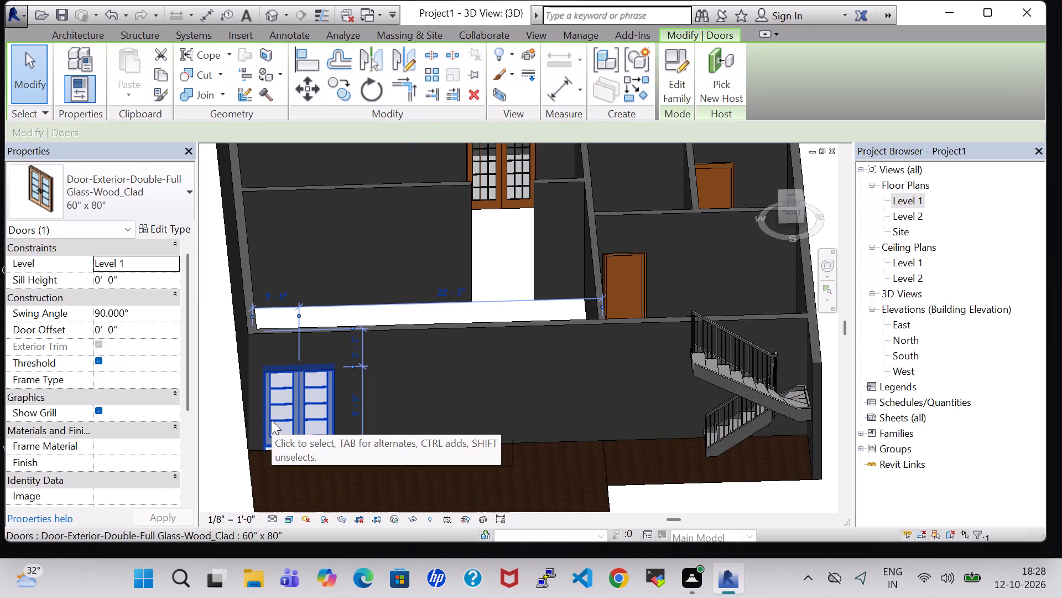
key(Down)
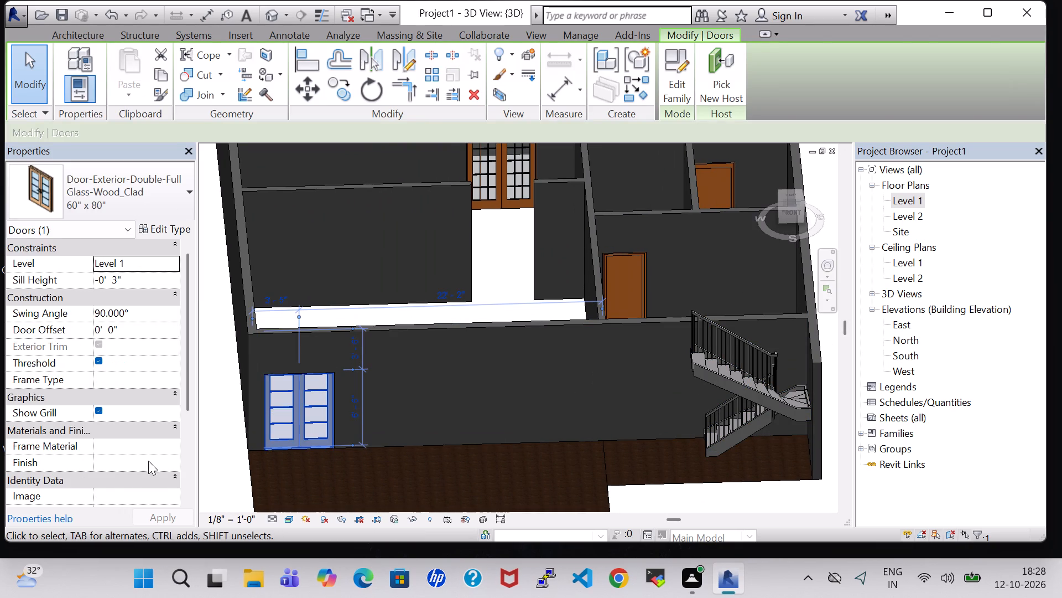
click(227, 475)
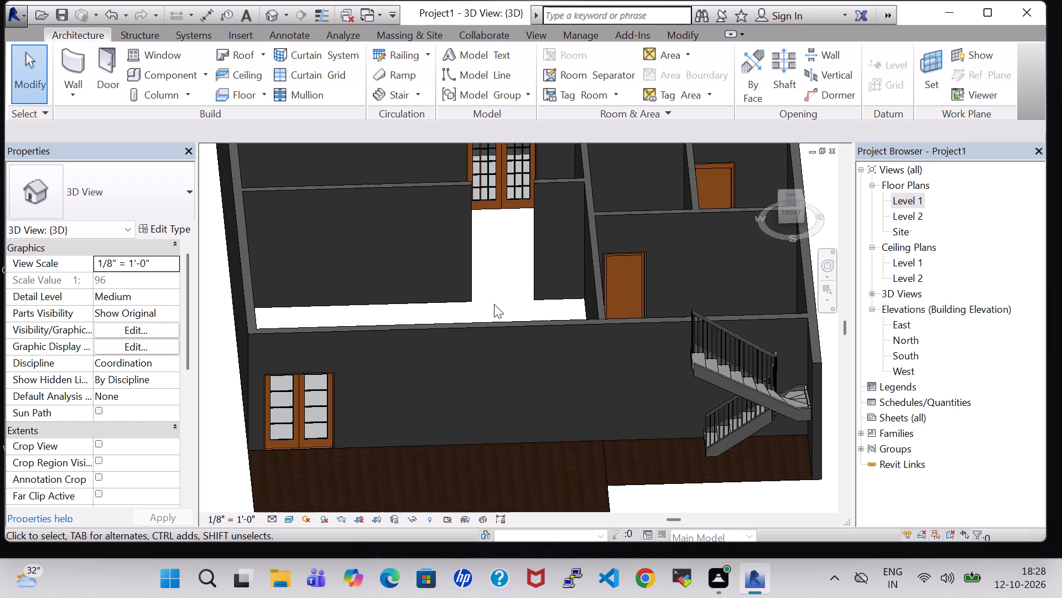
shift+middle_drag(508, 285, 496, 282)
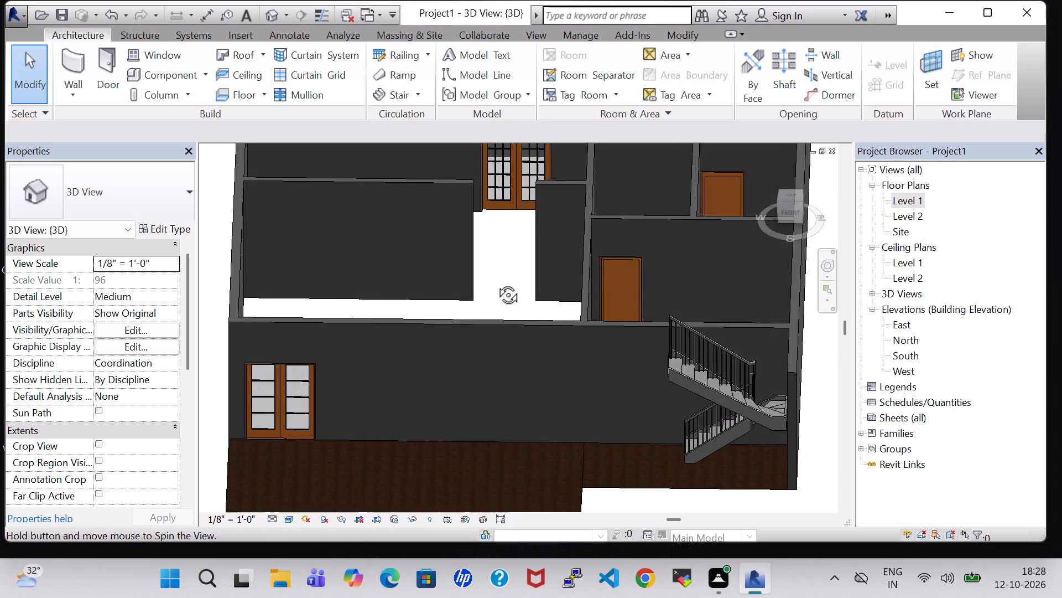
shift+middle_drag(496, 282, 510, 233)
shift+middle_click(510, 233)
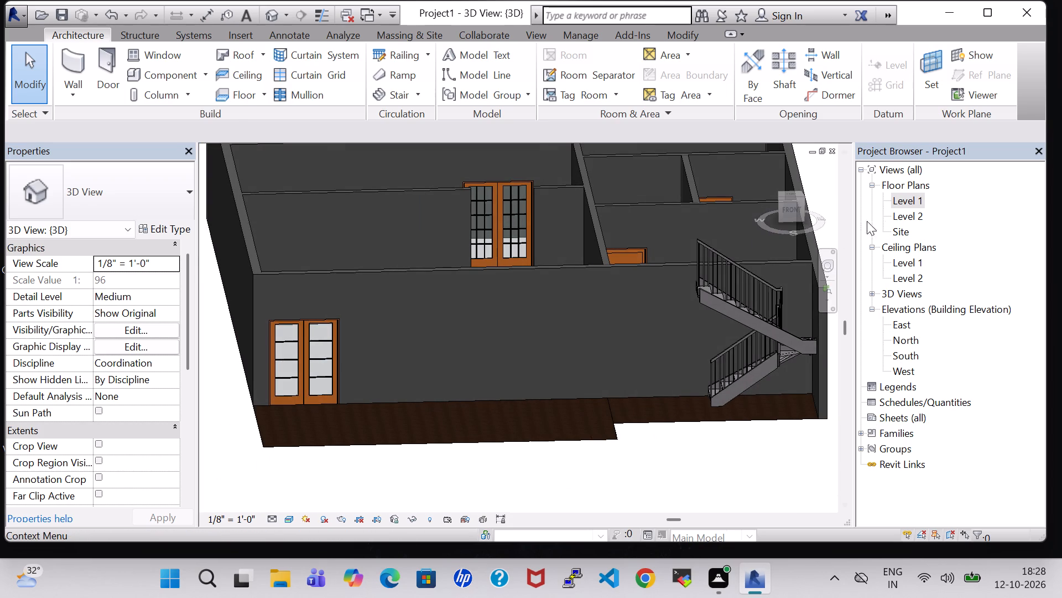
On the Level 1 plan, load the 30" x 80" type of Door-Exterior-Single-Entry-Half Flat Glass-Wood_Clad from the Residential doors folder.
double_click(915, 205)
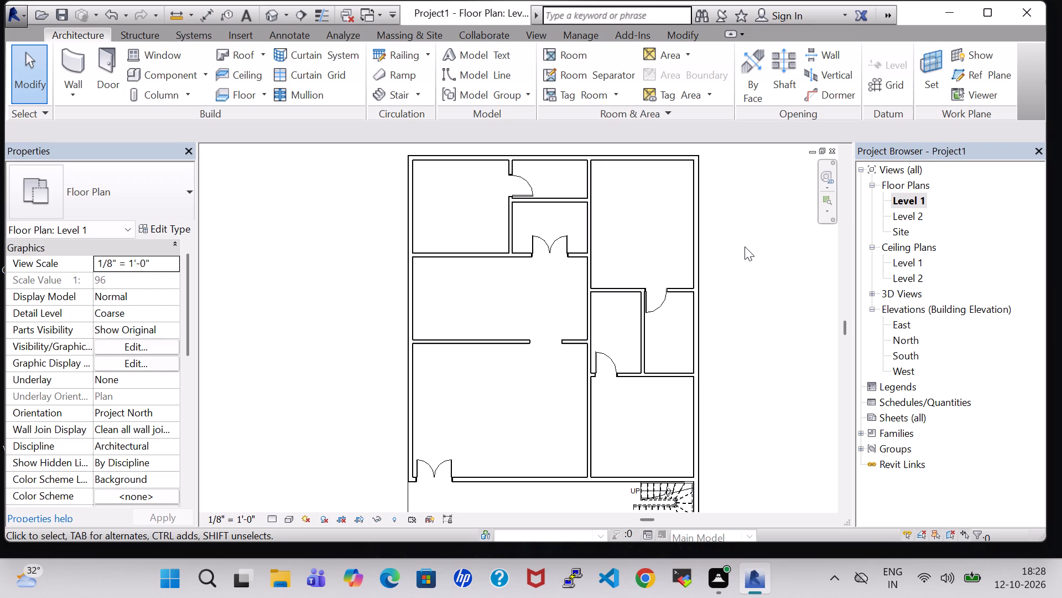
middle_drag(745, 247, 716, 243)
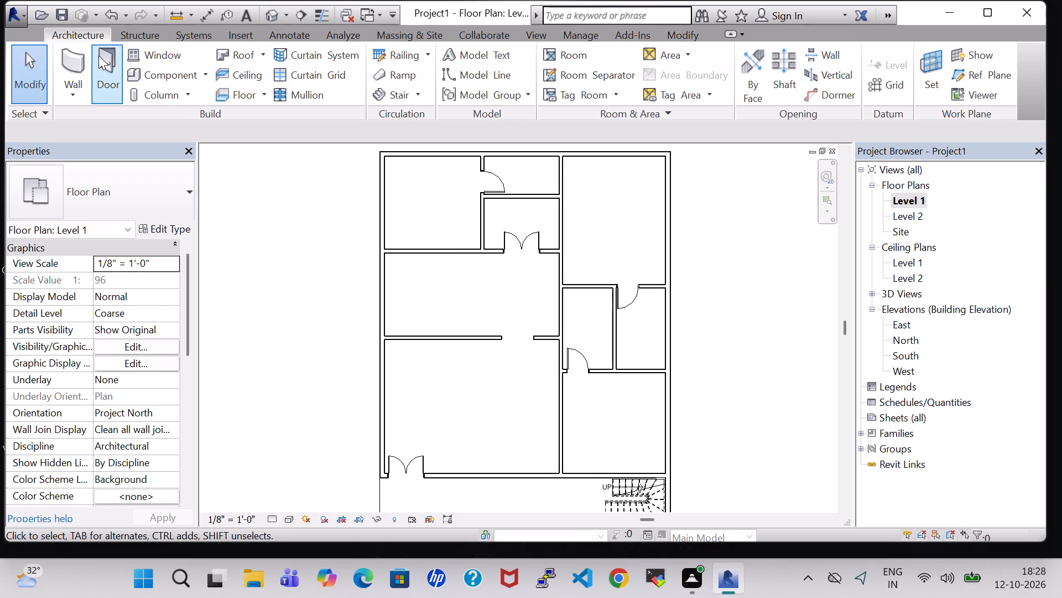
click(98, 55)
click(678, 75)
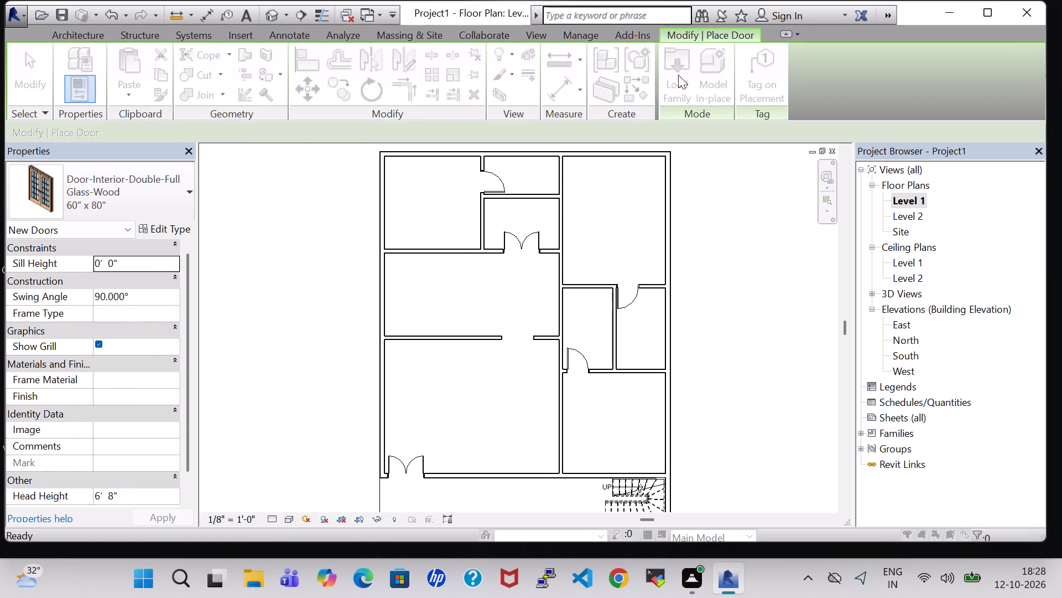
double_click(623, 283)
double_click(494, 194)
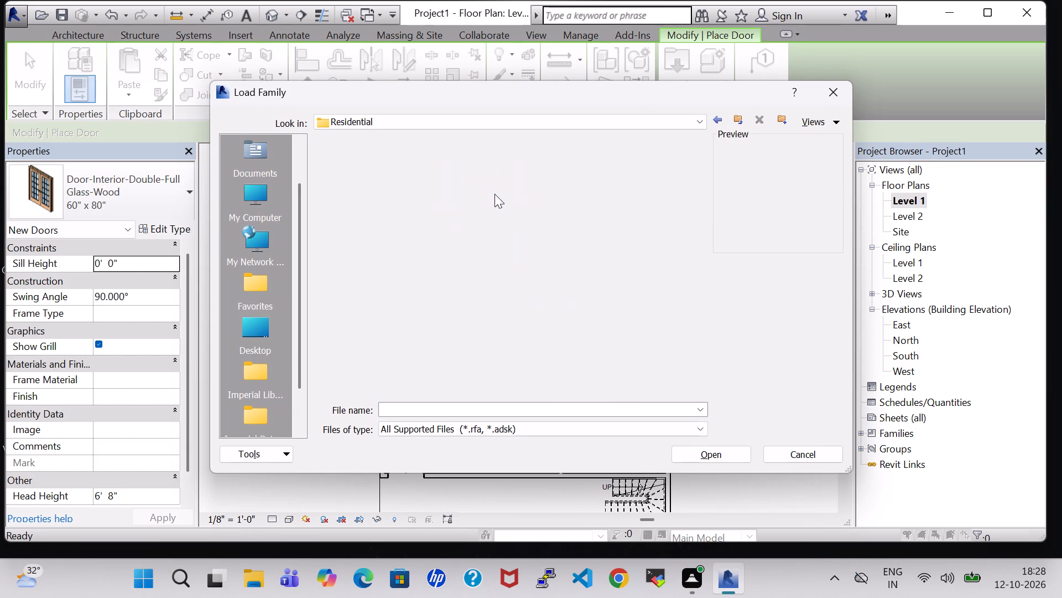
click(611, 175)
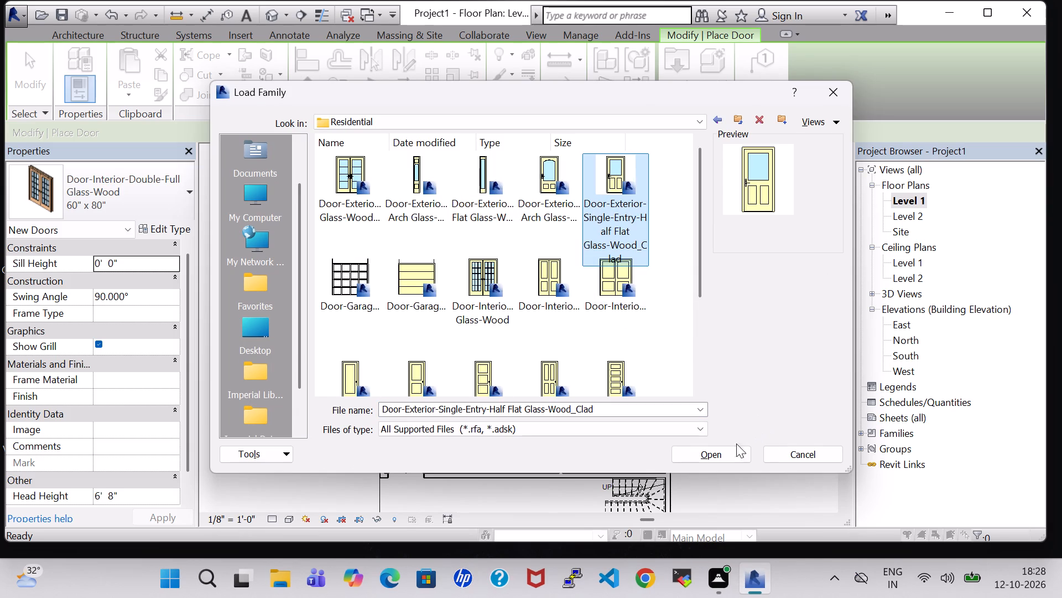
click(729, 453)
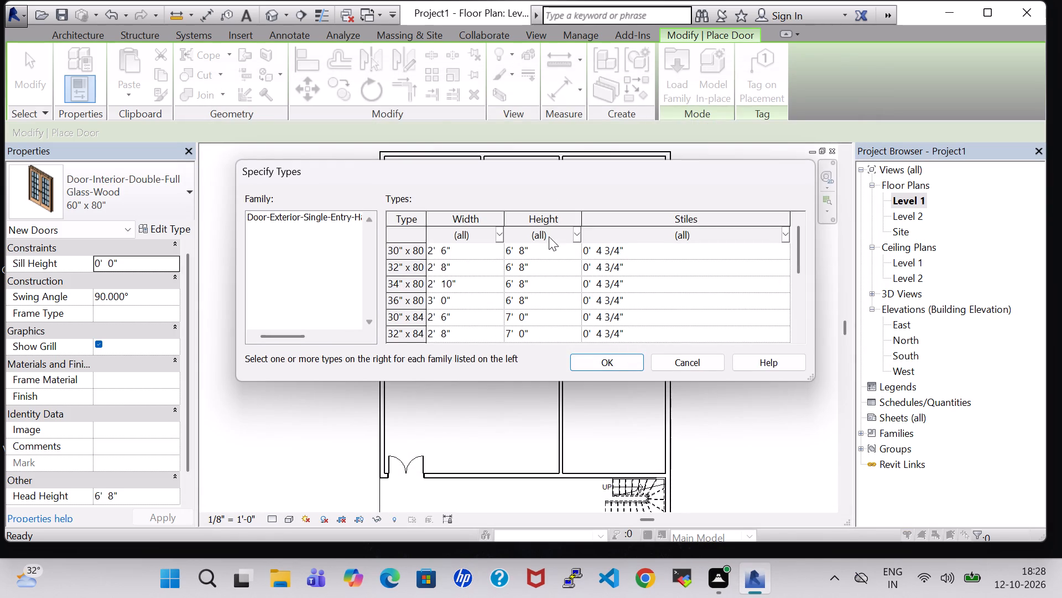
click(548, 245)
click(590, 363)
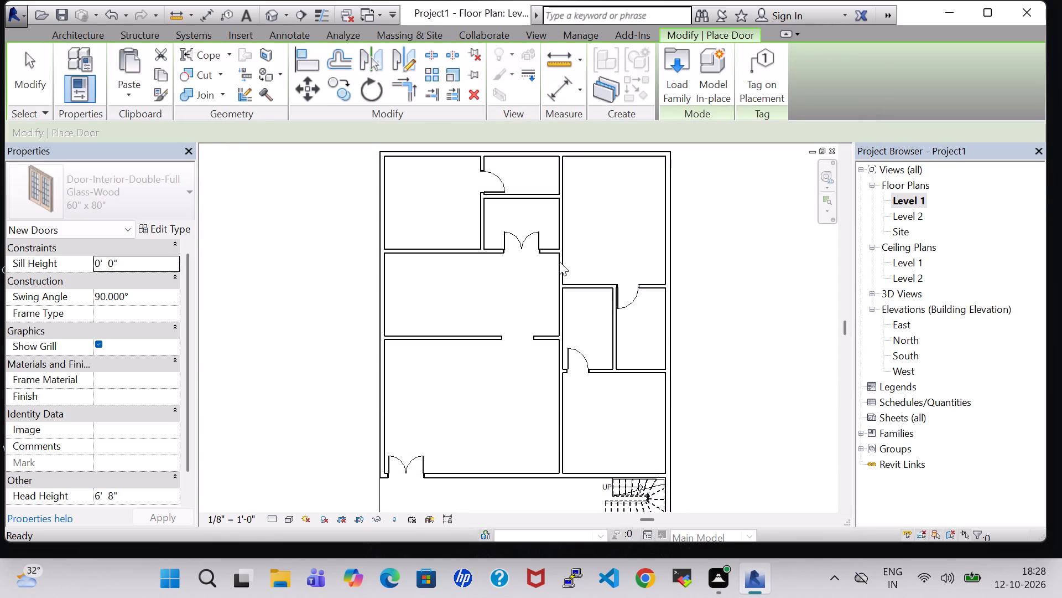
Place the single glass door between the middle and northeast rooms, swinging east, about 2'-6" south of the middle room's north wall.
key(space)
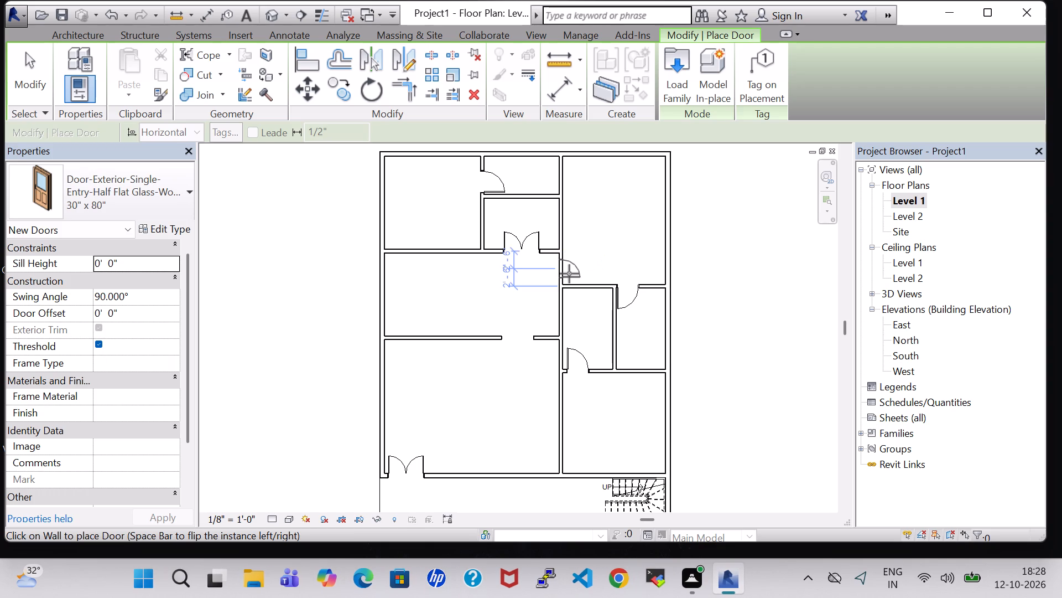
click(569, 273)
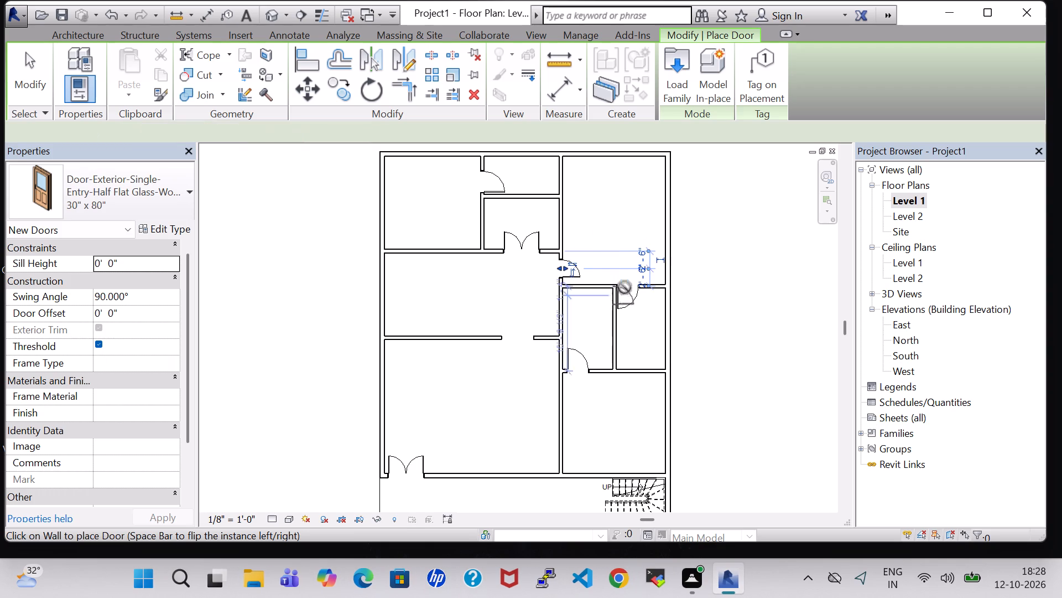
key(Escape)
key(Escape)
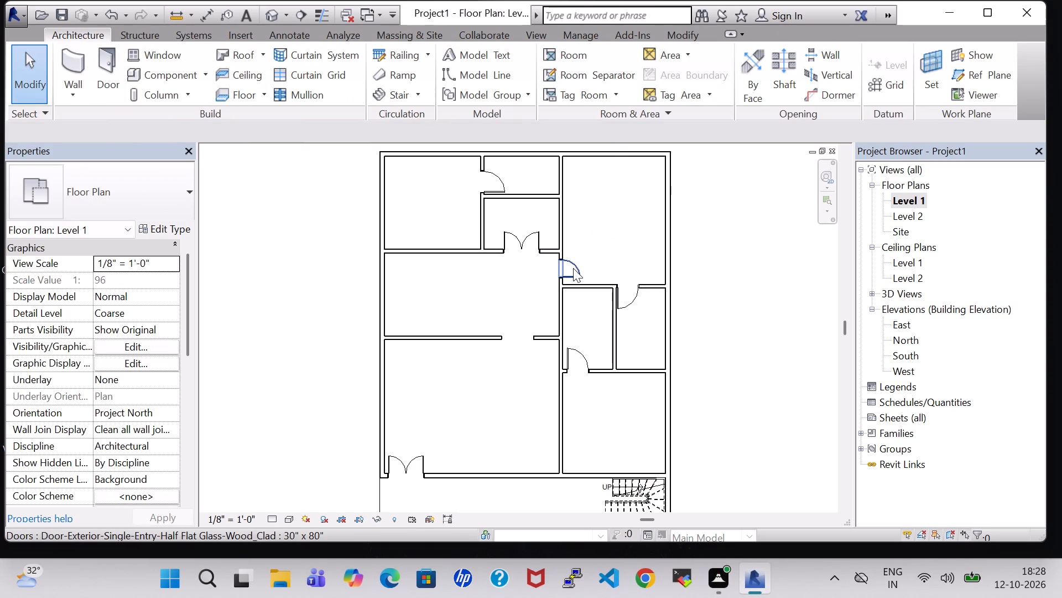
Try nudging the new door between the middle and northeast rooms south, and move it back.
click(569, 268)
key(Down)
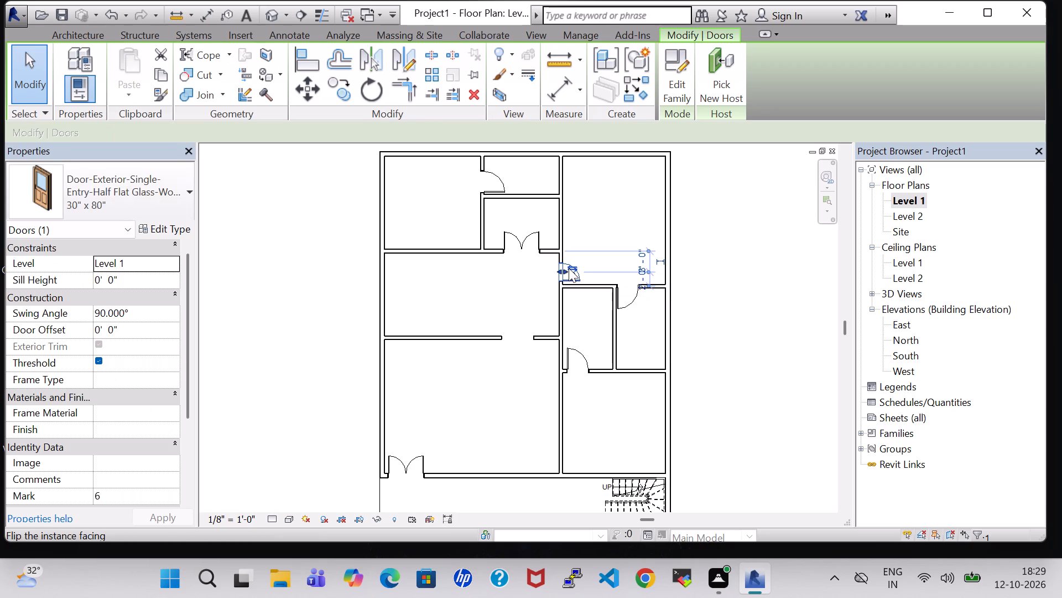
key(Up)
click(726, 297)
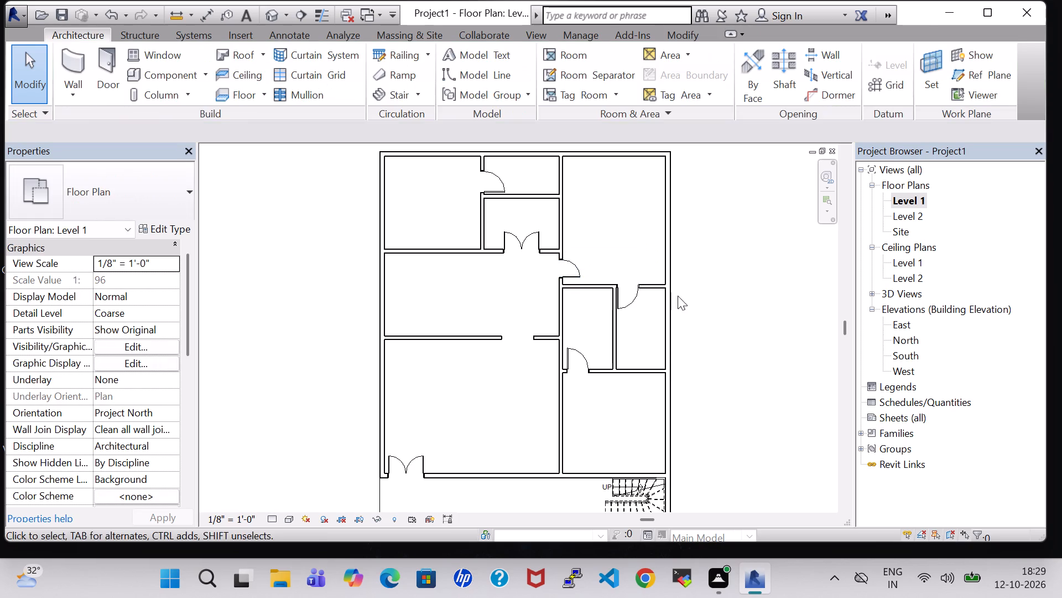
Set the type width of the single glass door between the middle and northeast rooms to 3' 6".
click(569, 266)
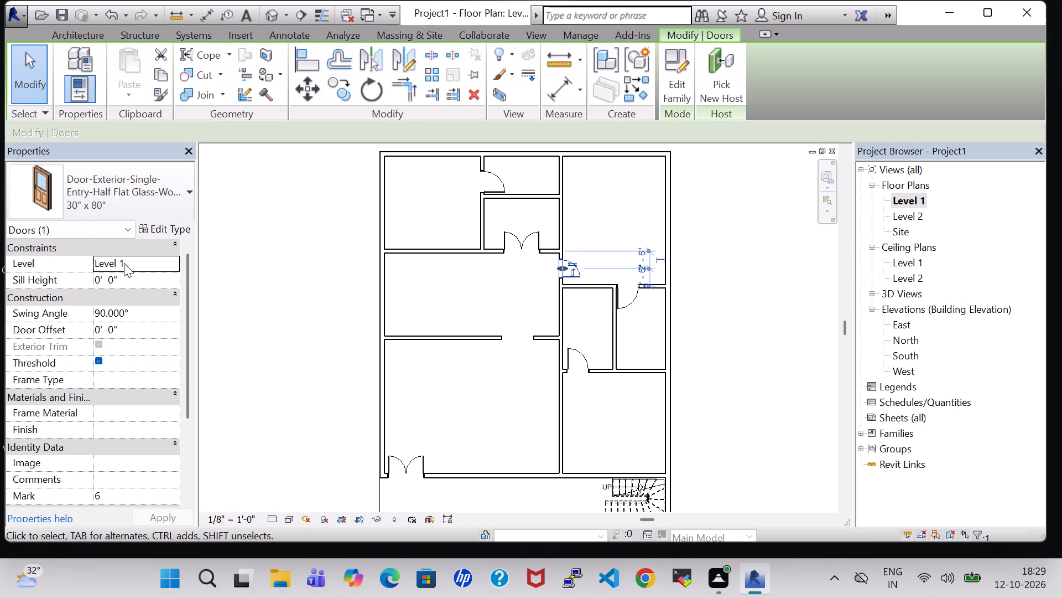
click(152, 229)
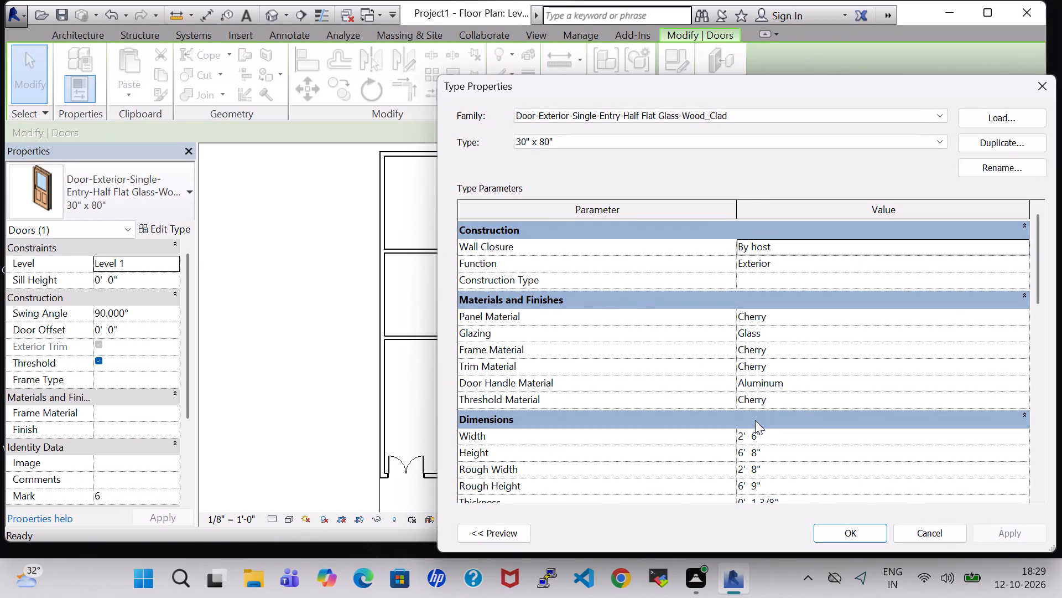
click(745, 436)
key(BackSpace)
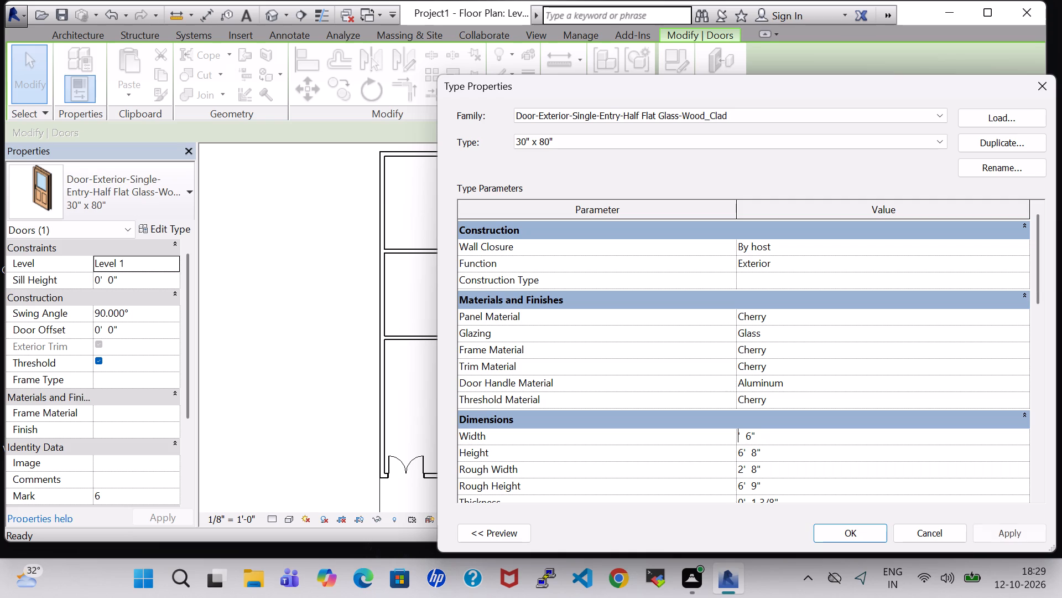
key(3)
click(1016, 537)
click(881, 534)
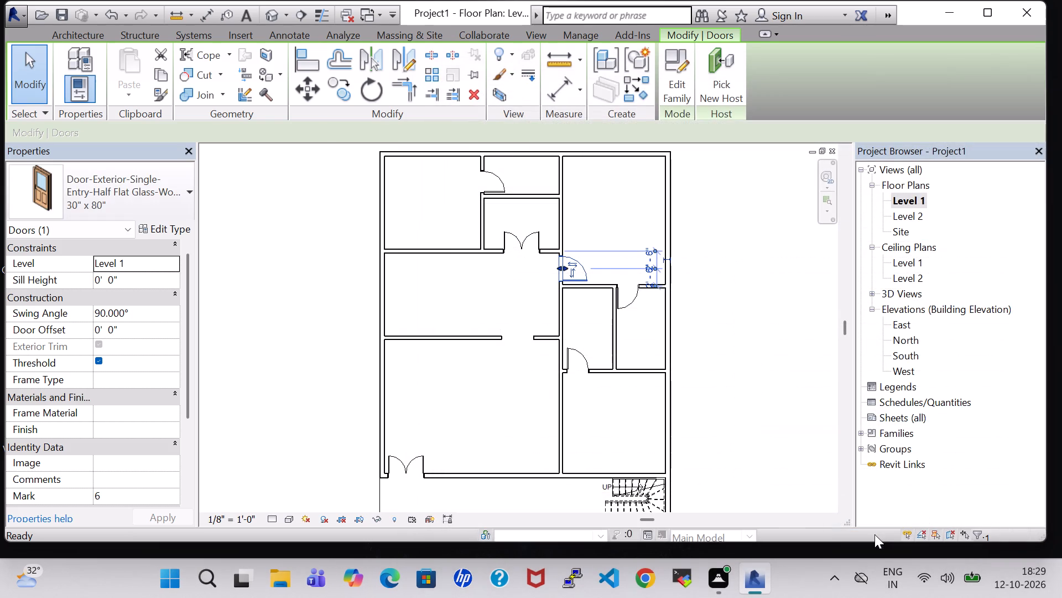
click(734, 313)
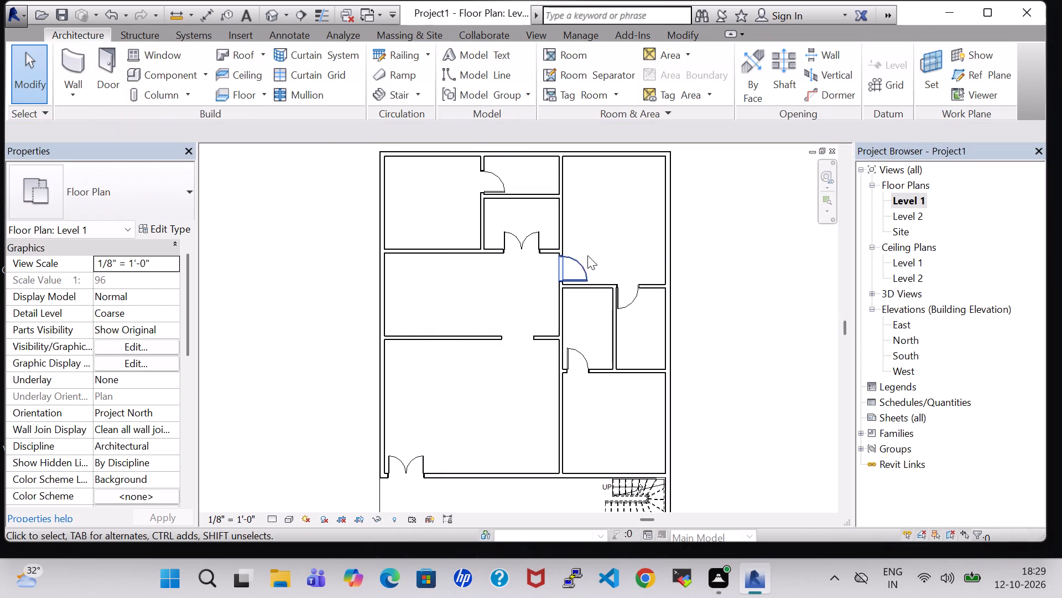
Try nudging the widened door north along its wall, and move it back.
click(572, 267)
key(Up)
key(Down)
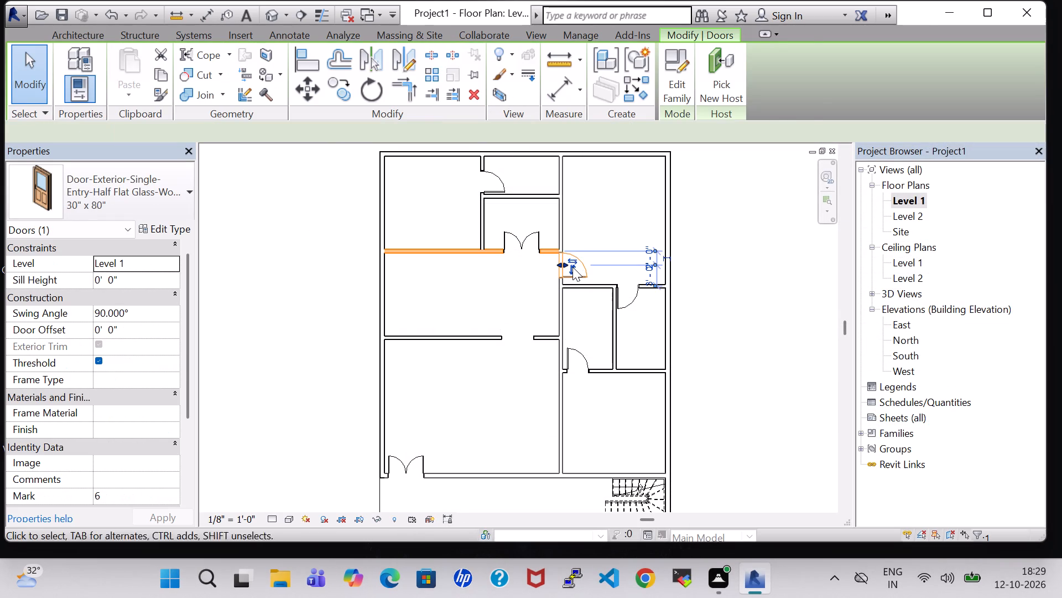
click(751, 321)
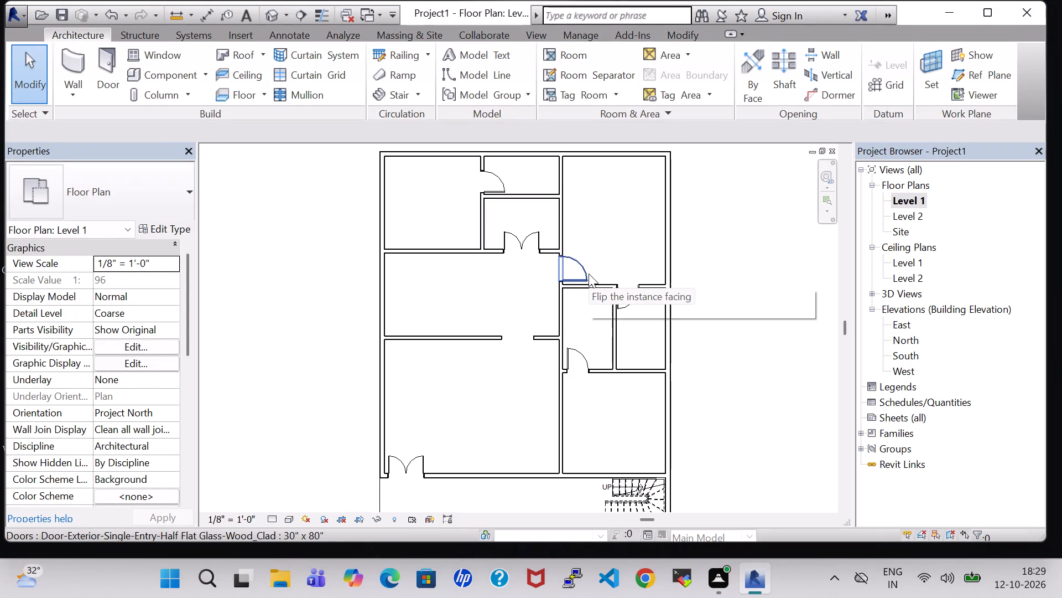
Place another single glass door between the southwest and southeast rooms, swinging east, about 2'-6" from the south wall.
click(105, 86)
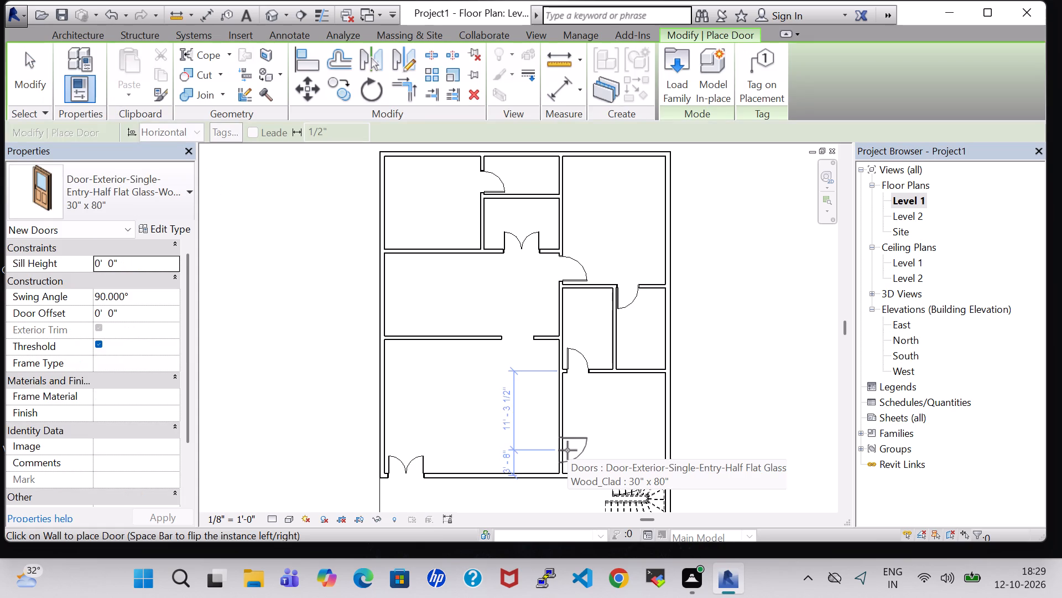
key(space)
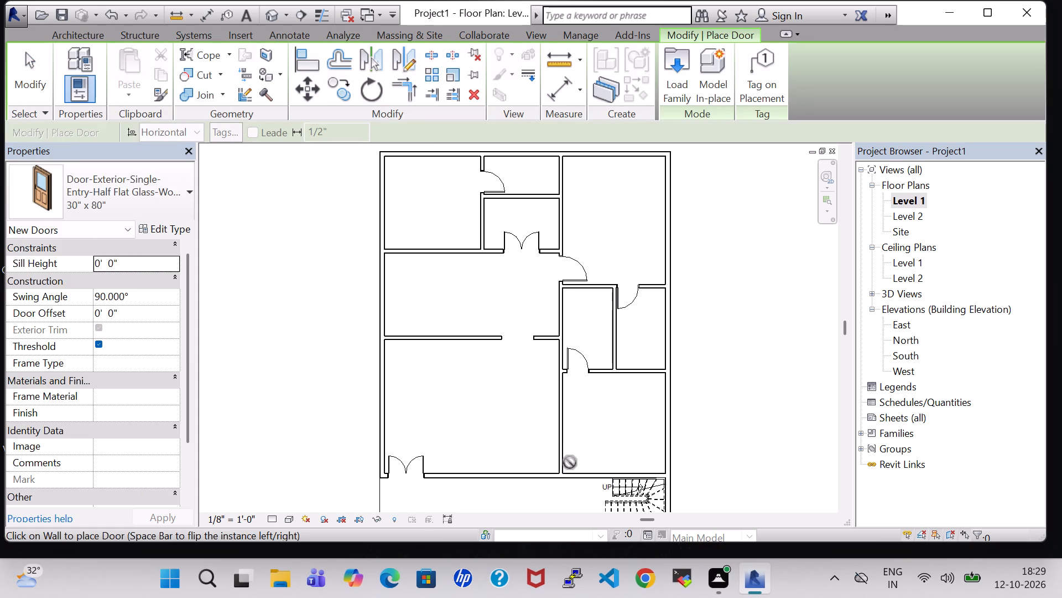
click(566, 458)
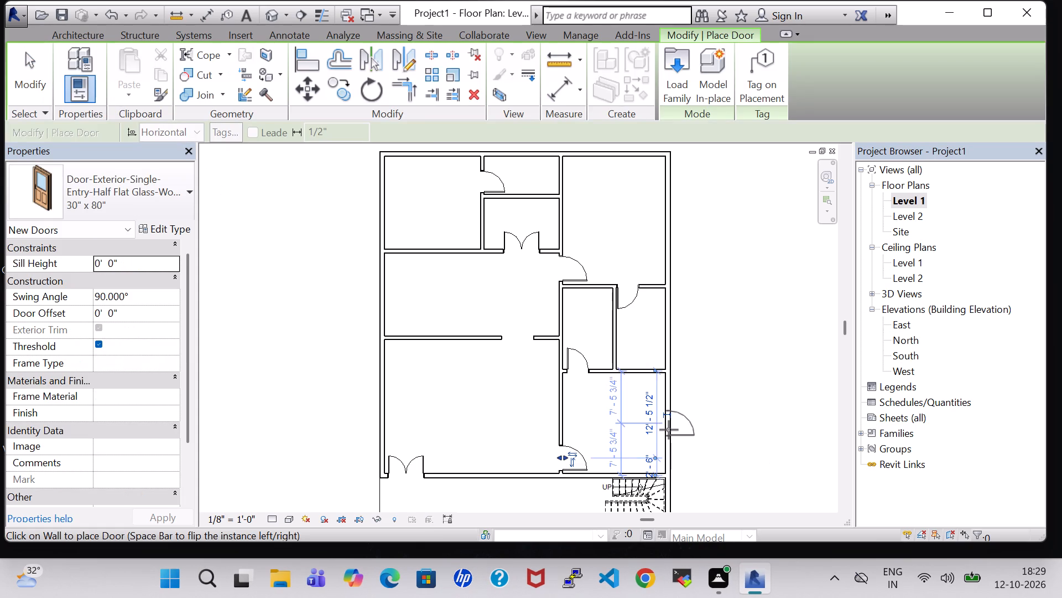
key(Escape)
key(Escape)
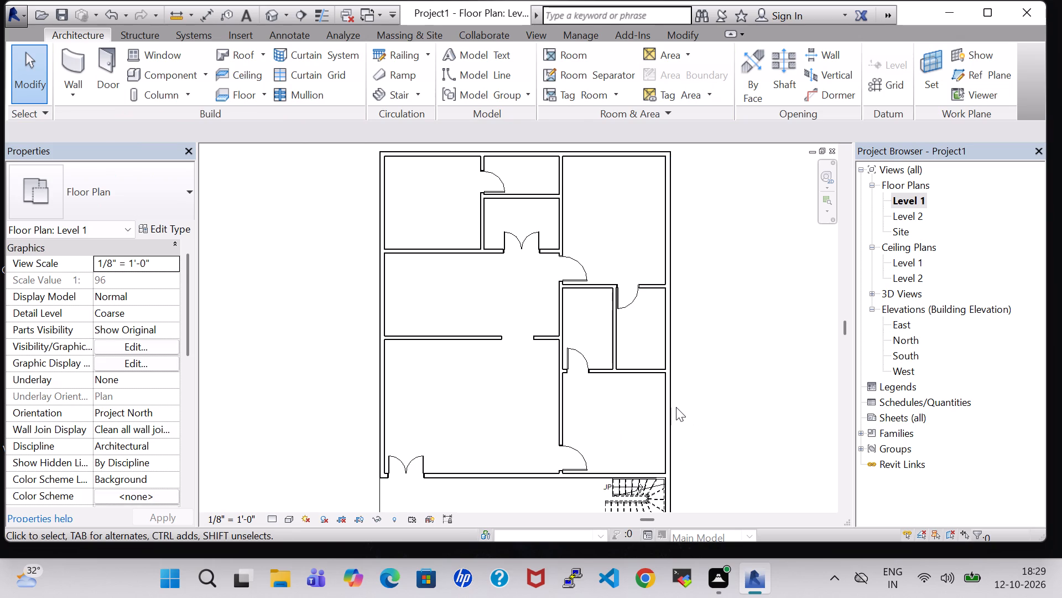
Place tagged rooms in the northwest space, the two small north-central spaces, and the northeast, middle and southwest spaces.
scroll(678, 405, down, 1)
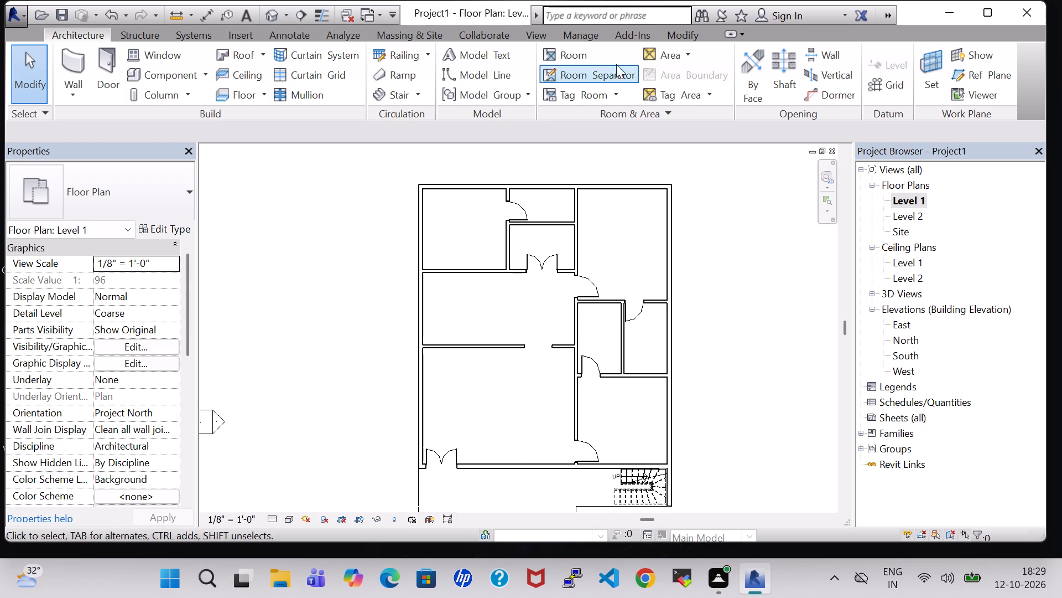
click(581, 56)
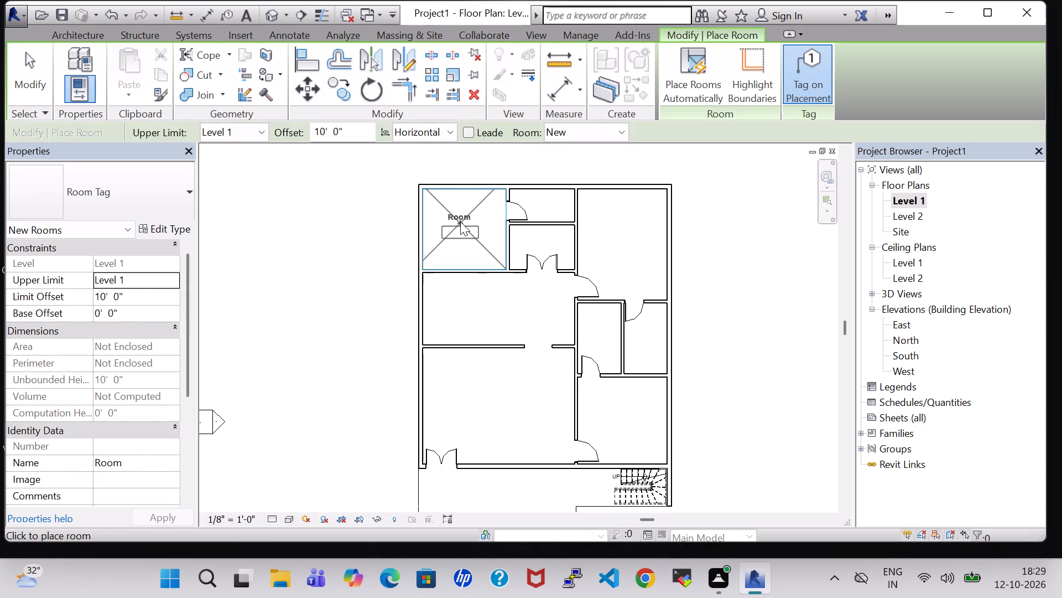
click(460, 221)
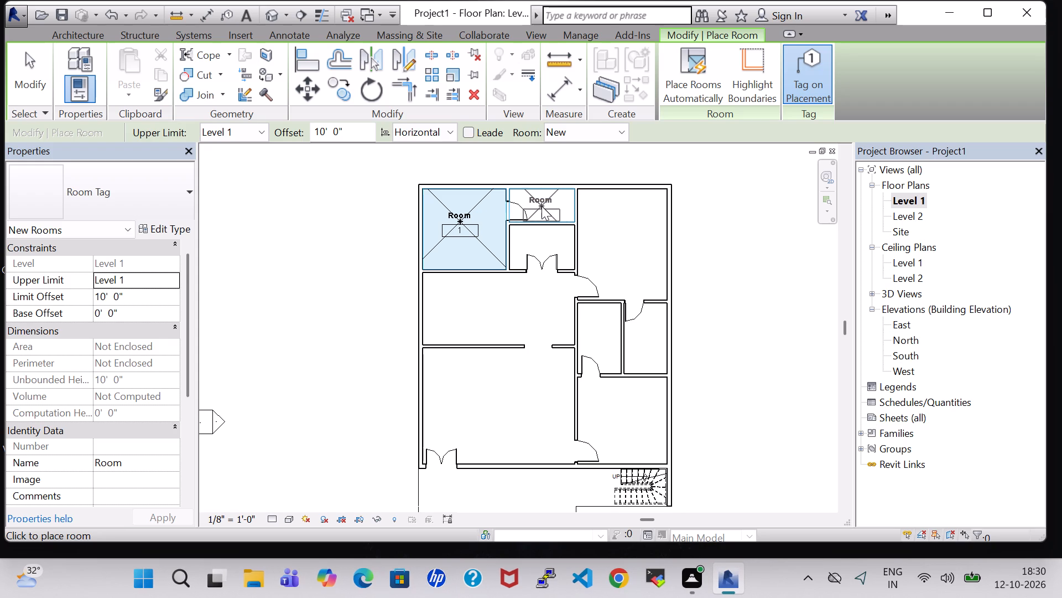
click(542, 206)
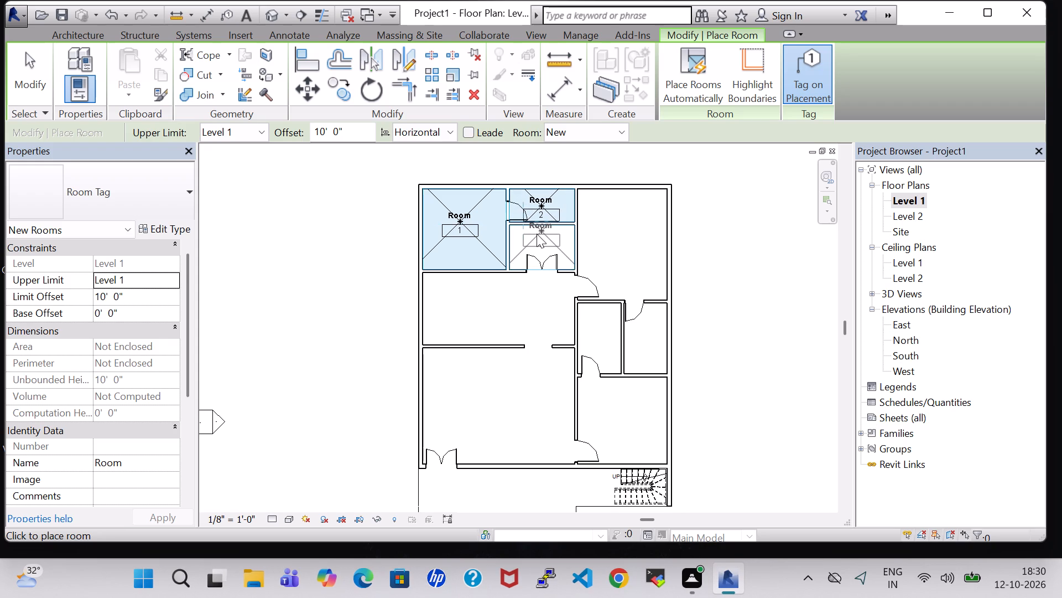
click(537, 238)
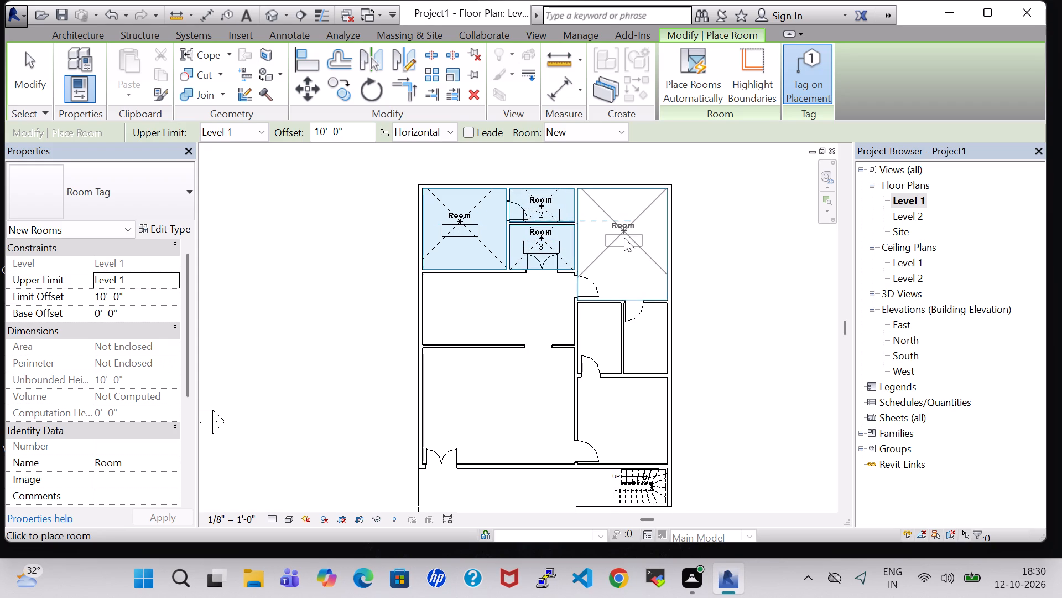
click(624, 238)
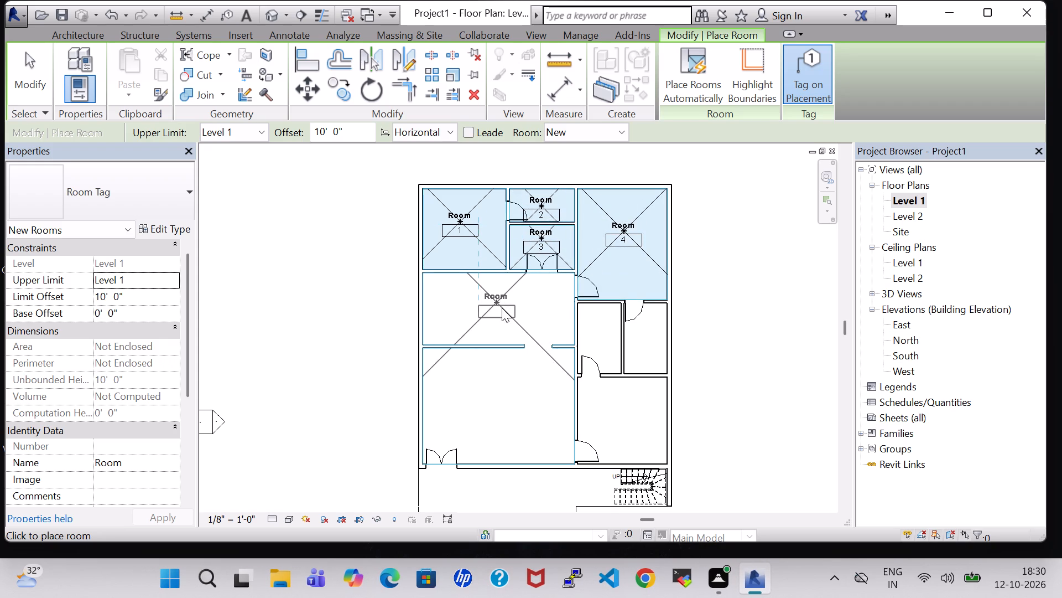
click(502, 308)
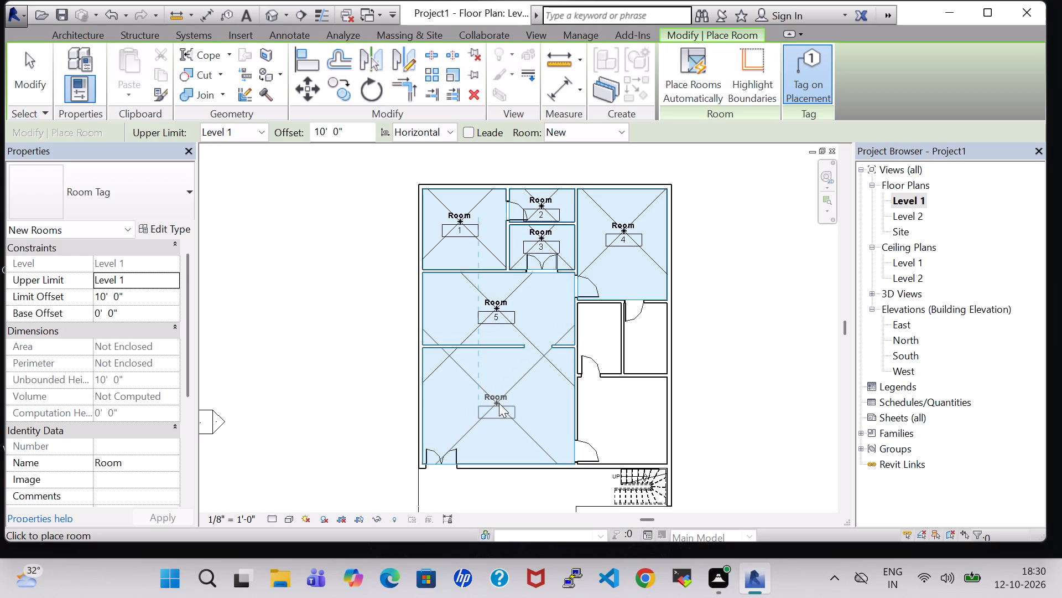
click(499, 403)
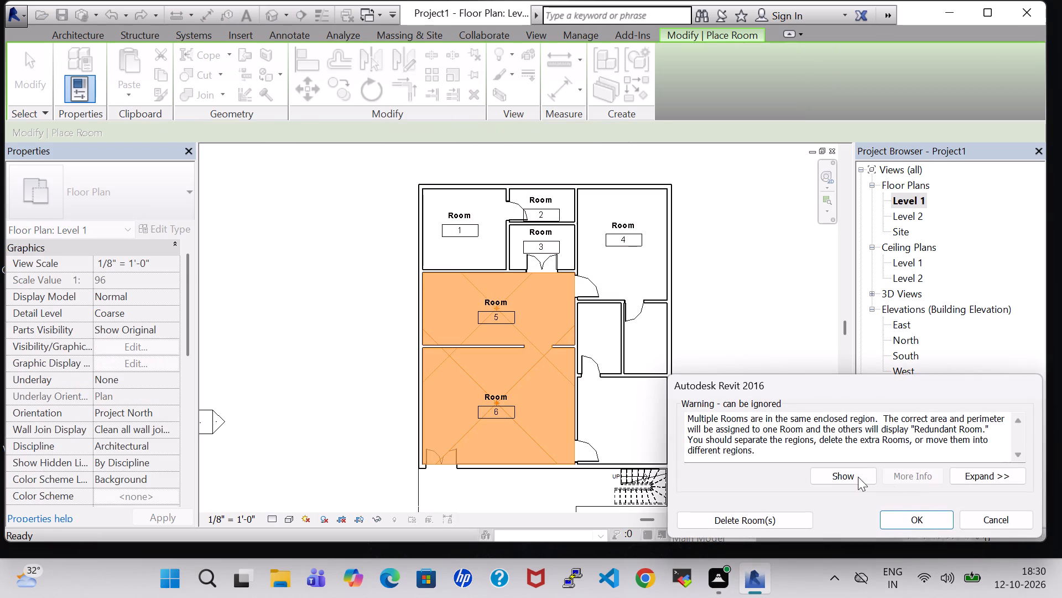
click(920, 518)
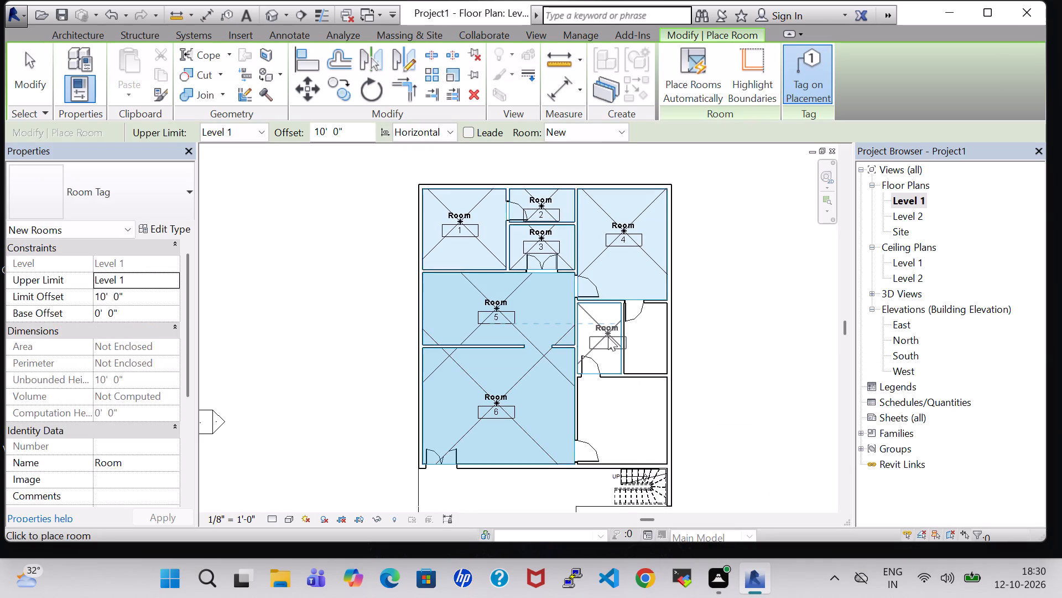
Place tagged rooms in the two small east spaces, the southeast space and the open area south of the building by the stair.
click(601, 336)
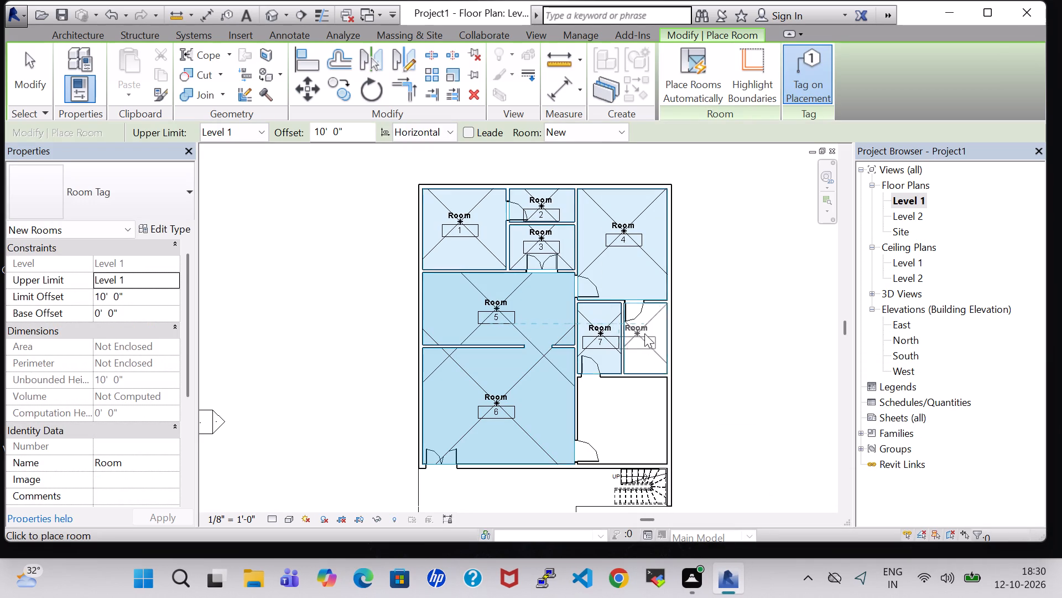
click(644, 337)
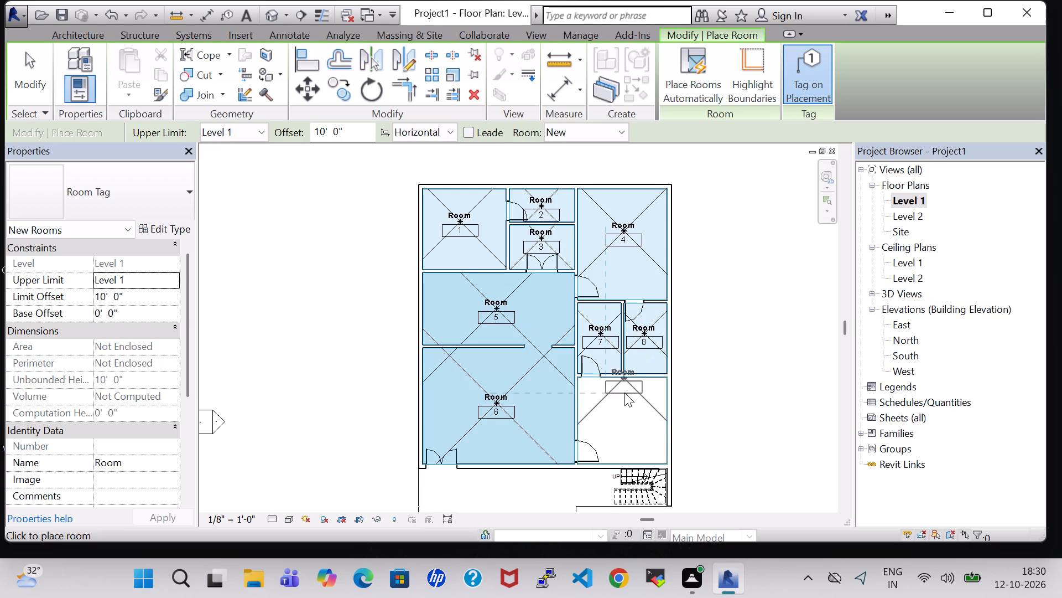
click(618, 415)
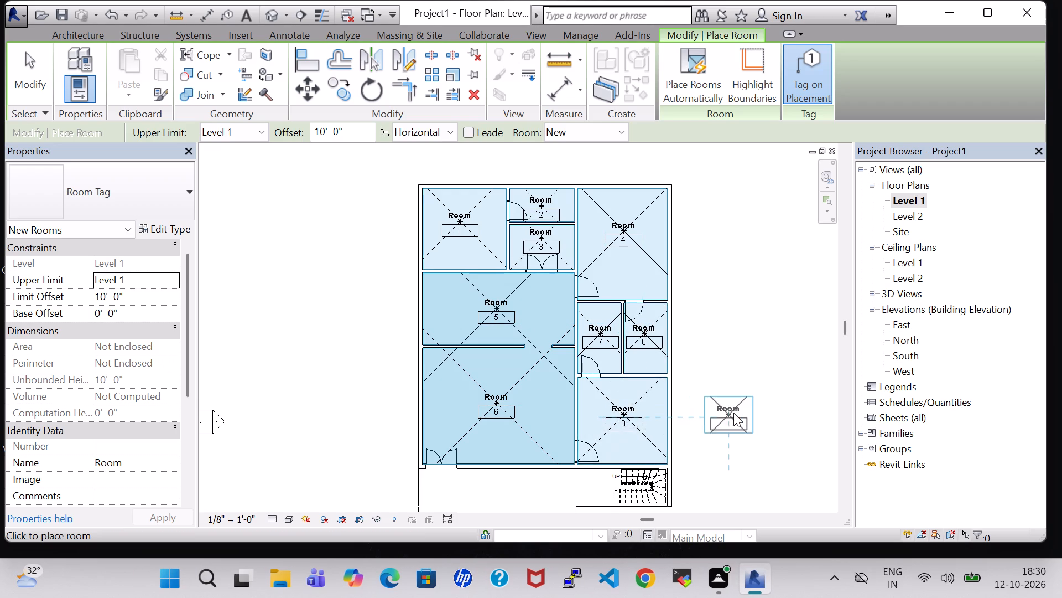
middle_drag(733, 413, 722, 261)
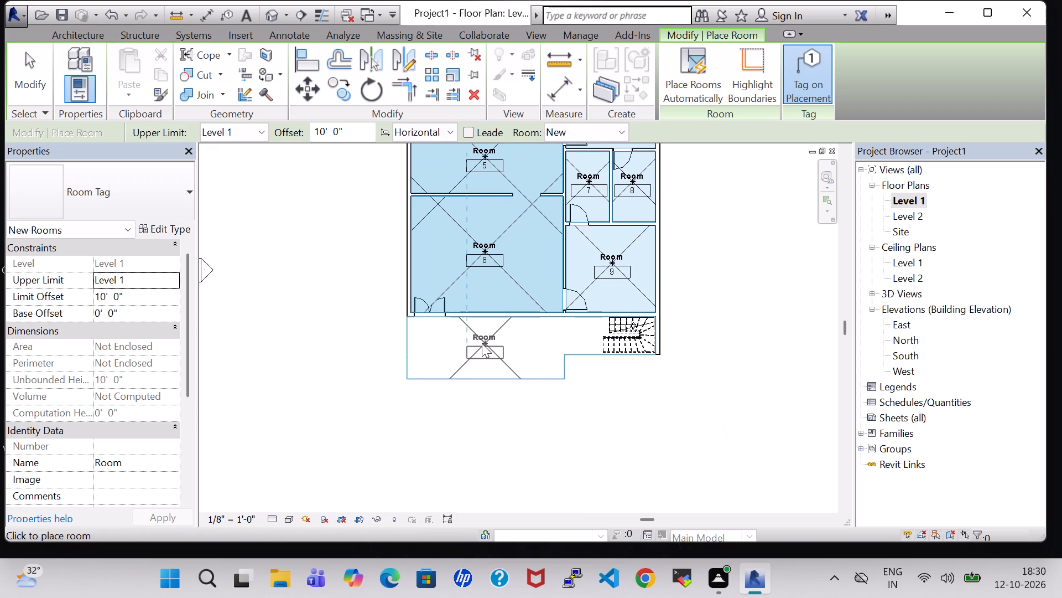
click(485, 343)
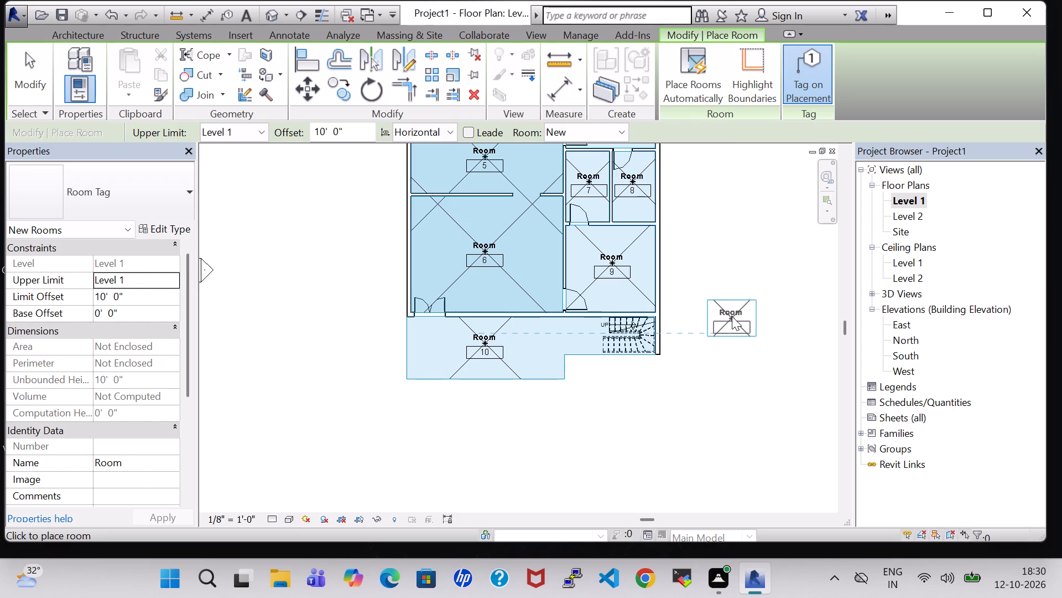
key(Escape)
key(Escape)
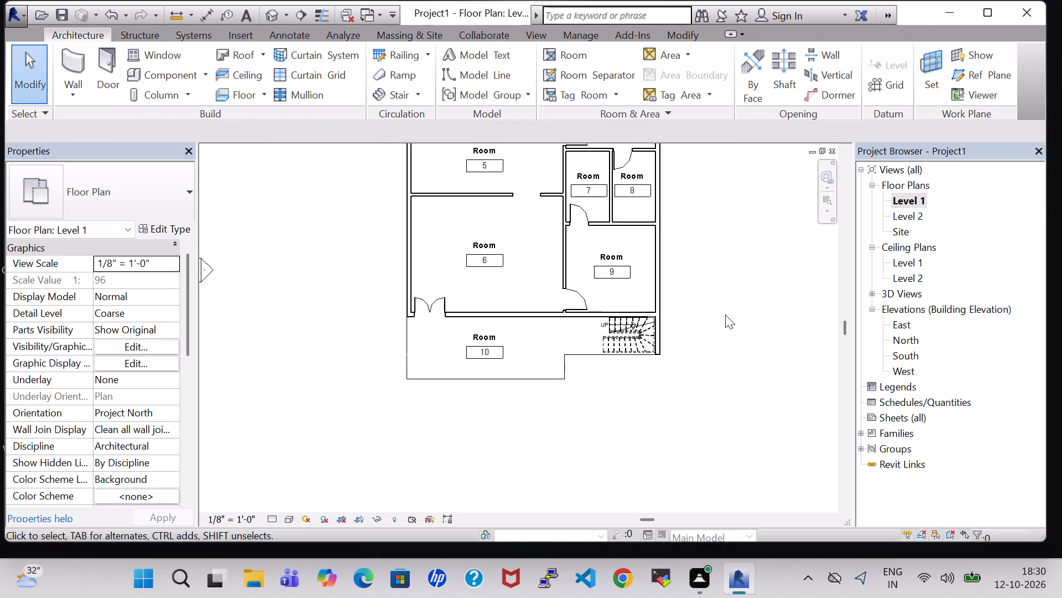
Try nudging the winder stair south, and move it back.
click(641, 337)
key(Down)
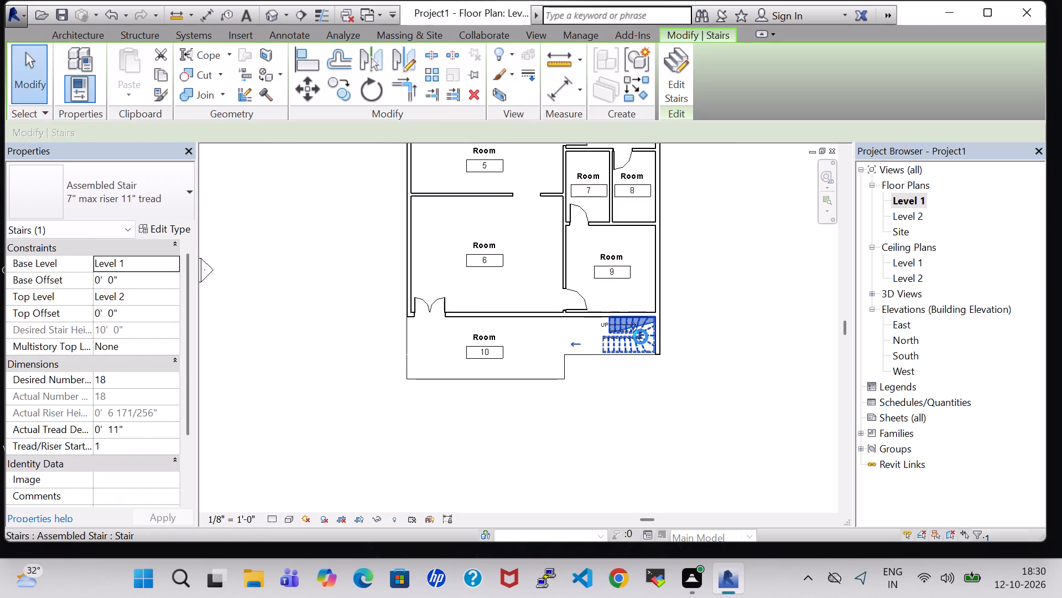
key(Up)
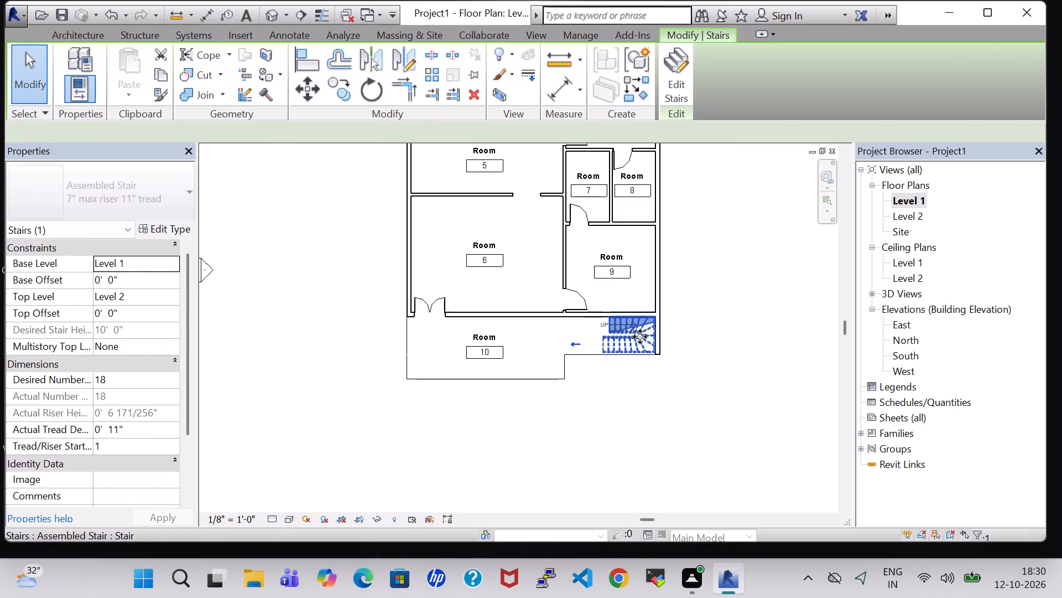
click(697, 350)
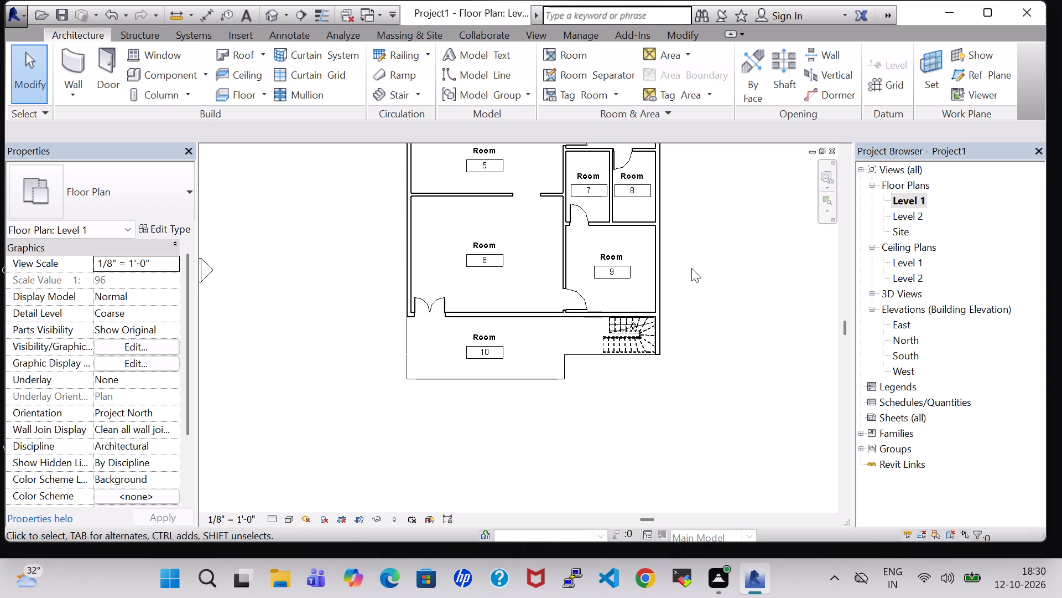
Turn off Show Room Number in the Room Tag type so the tags show only the room names.
middle_drag(695, 269, 696, 320)
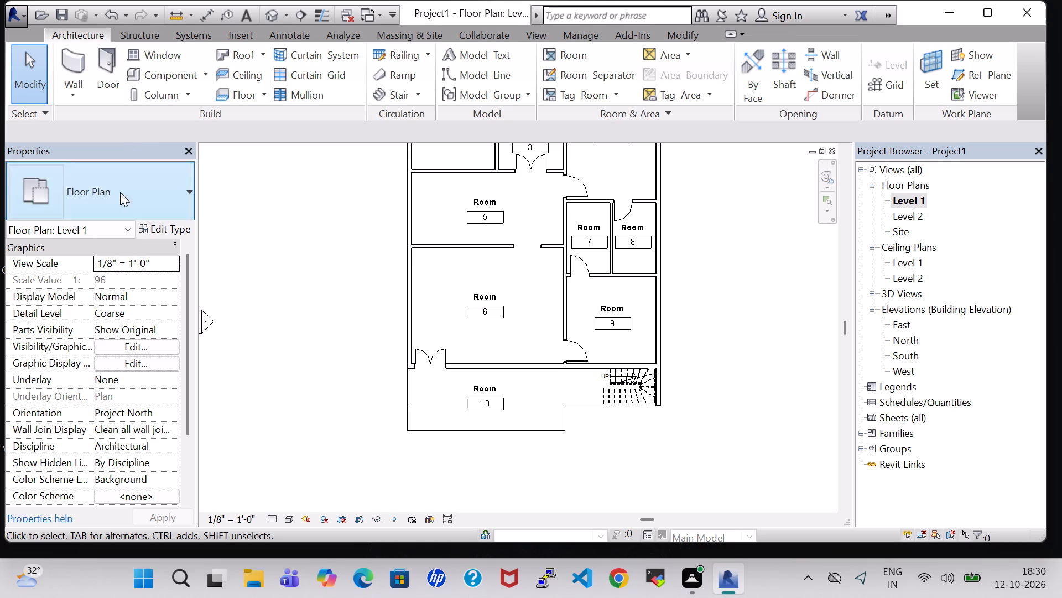
click(487, 290)
click(170, 226)
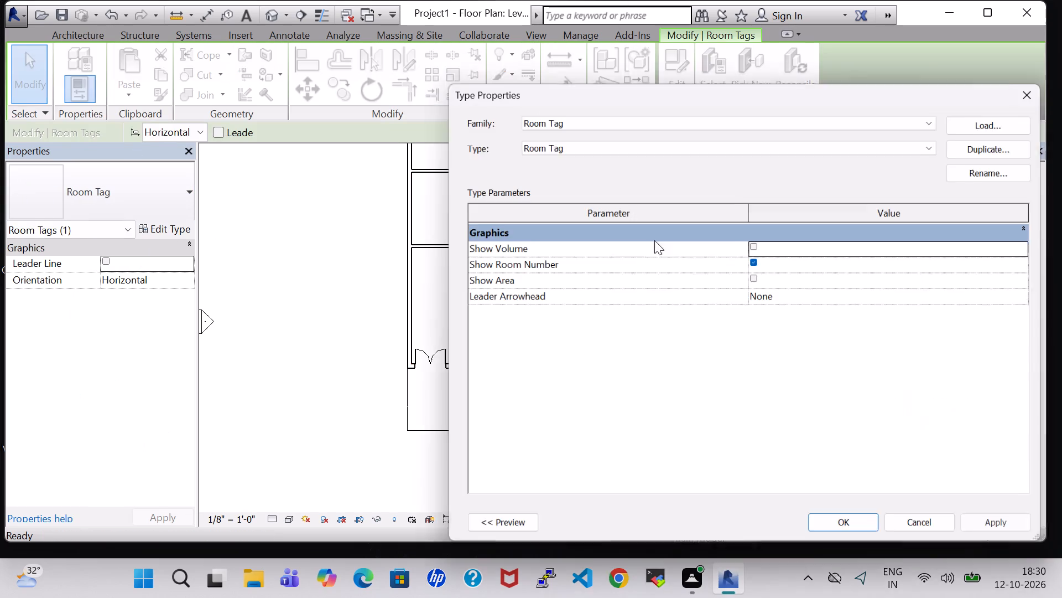
click(763, 261)
click(754, 260)
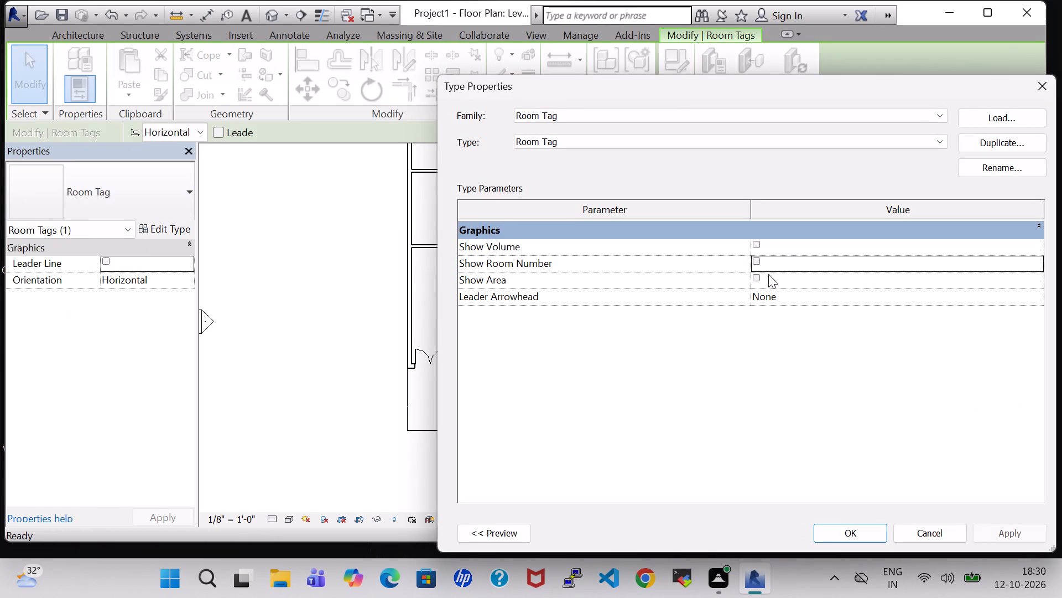
click(1019, 538)
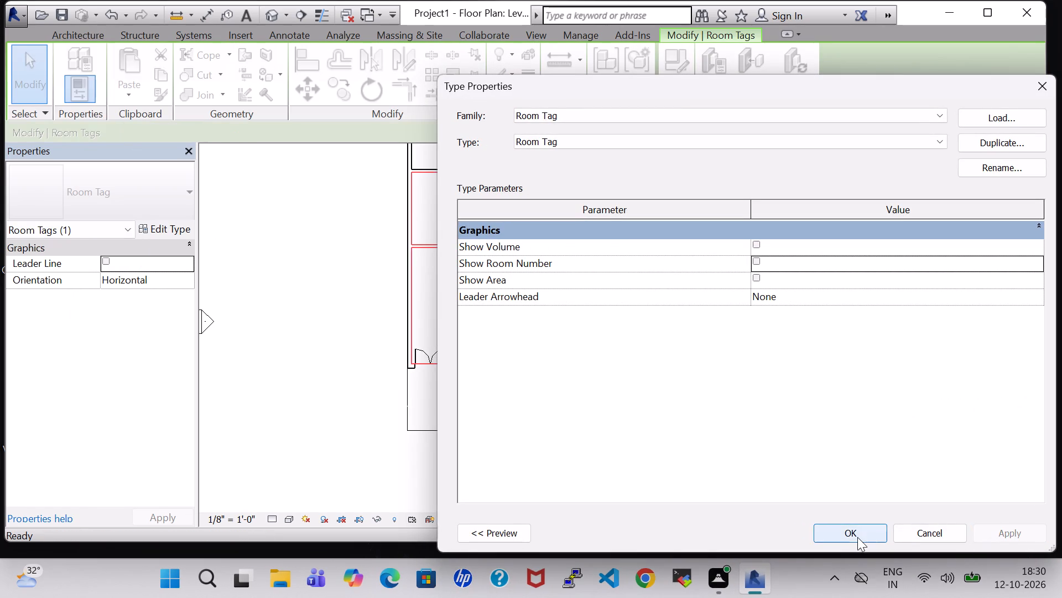
click(857, 537)
click(742, 389)
Rename the northwest room as KITCHEN in its tag.
middle_drag(736, 311, 736, 322)
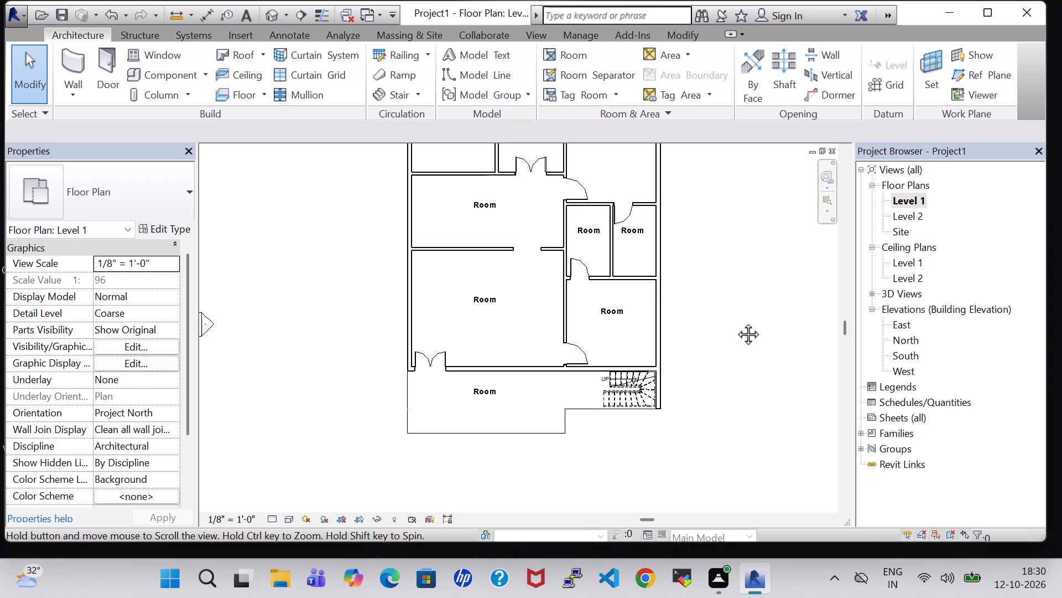
middle_drag(736, 322, 713, 393)
double_click(419, 198)
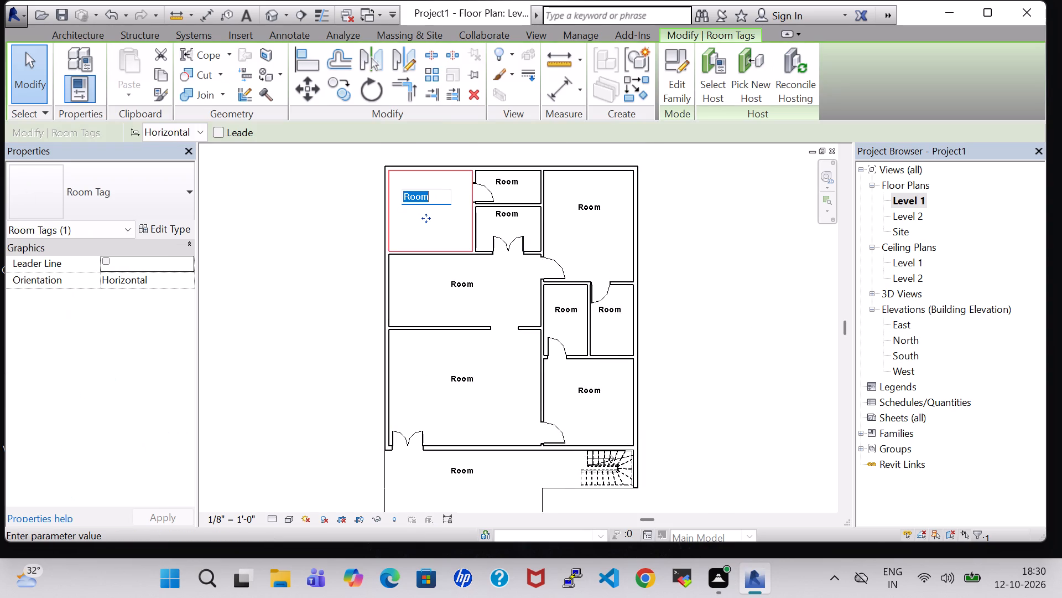
key(BackSpace)
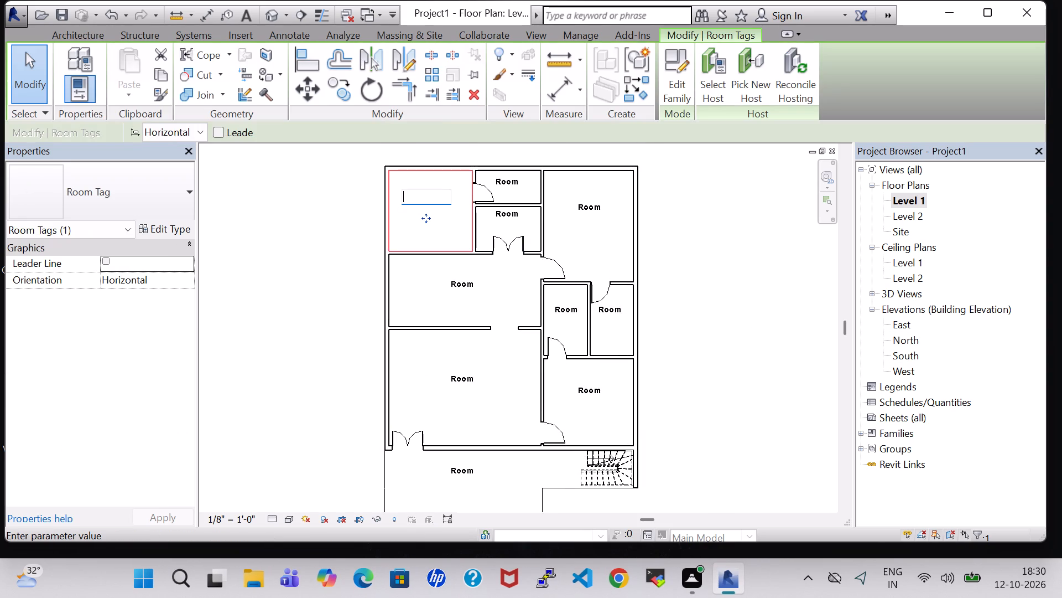
text(KITCHEN)
key(Return)
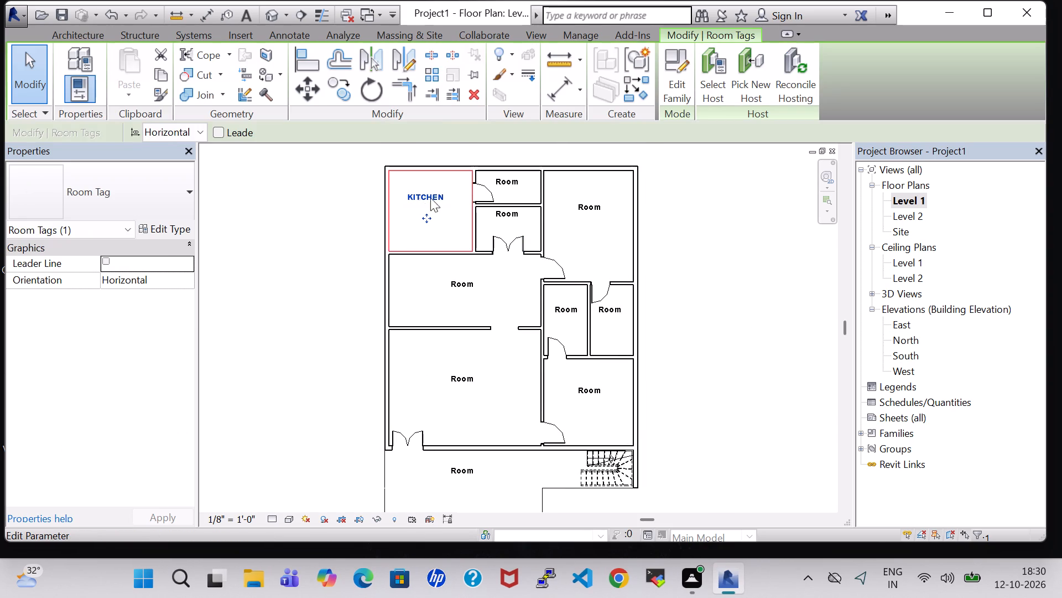
click(741, 229)
Rename the northeast room as BED ROOM in its tag.
double_click(587, 207)
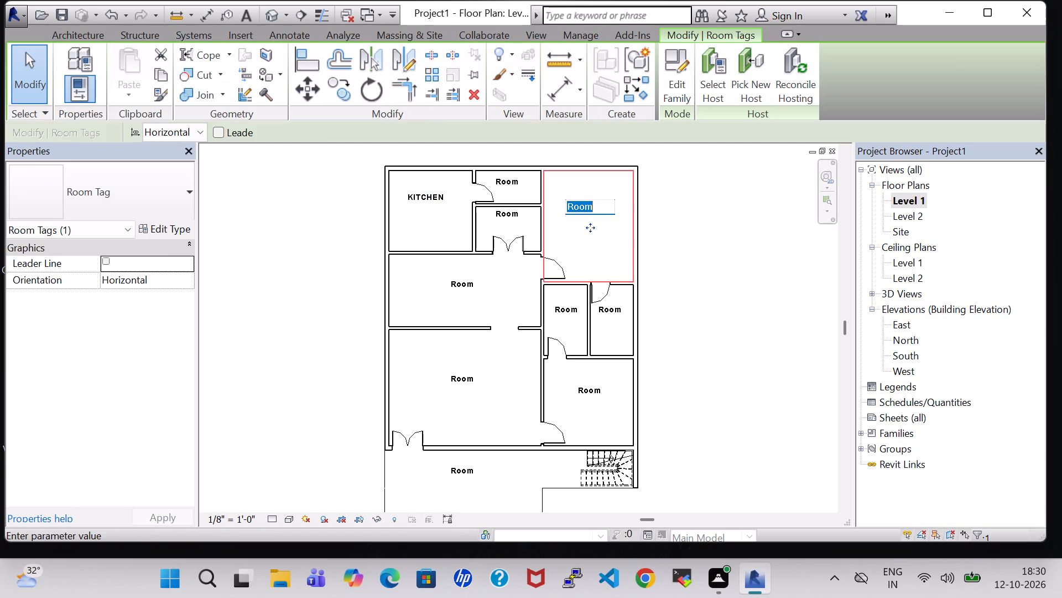
key(BackSpace)
text(BED ROOM)
key(Return)
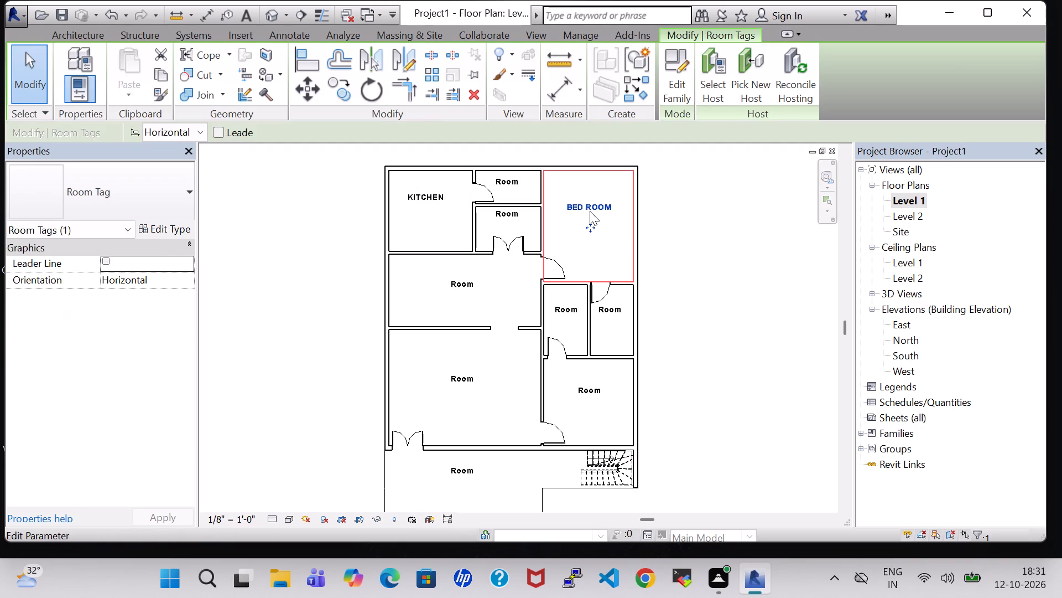
Nudge the BED ROOM tag south within its room until it is about level with the kitchen's south wall.
key(Down)
key(Down)
key(Down)
key(Down)
key(Down)
key(Down)
key(Down)
key(Down)
key(Down)
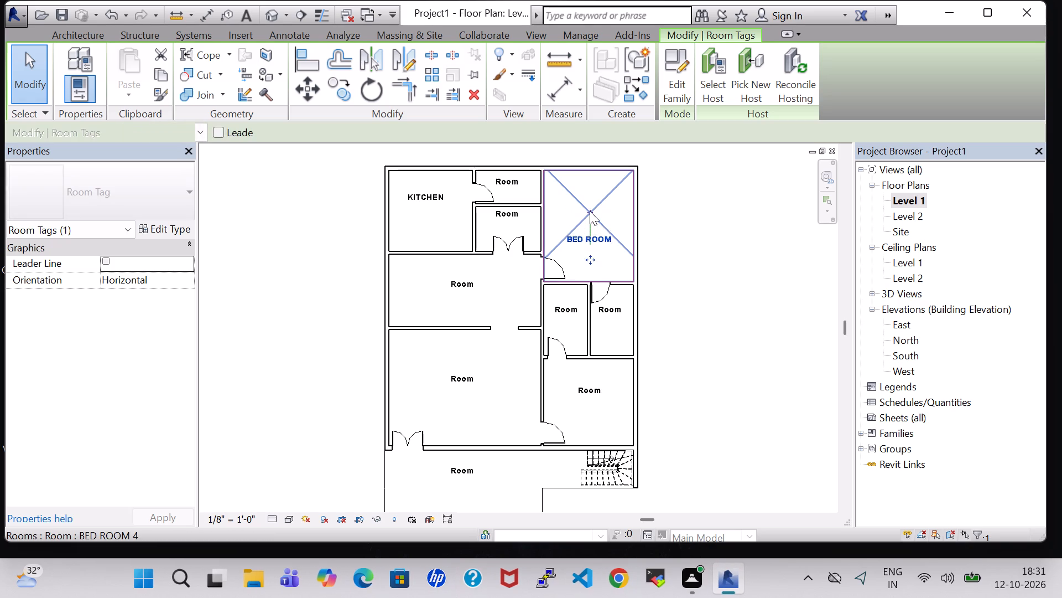
key(Down)
key(Down)
key(Down)
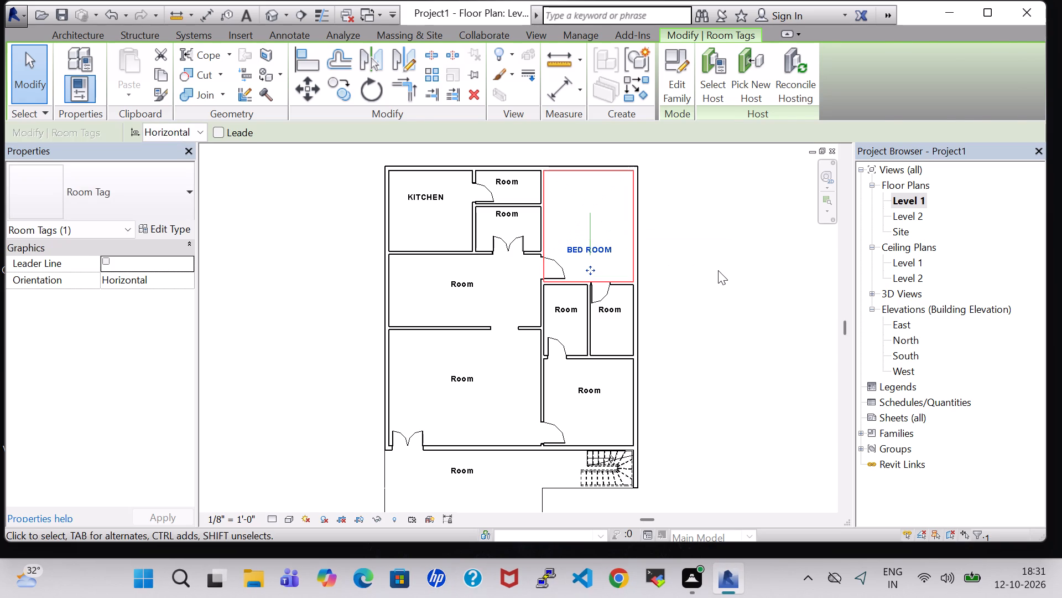
click(718, 270)
Rename the small room just east of the kitchen's door as STORE in its tag.
double_click(512, 179)
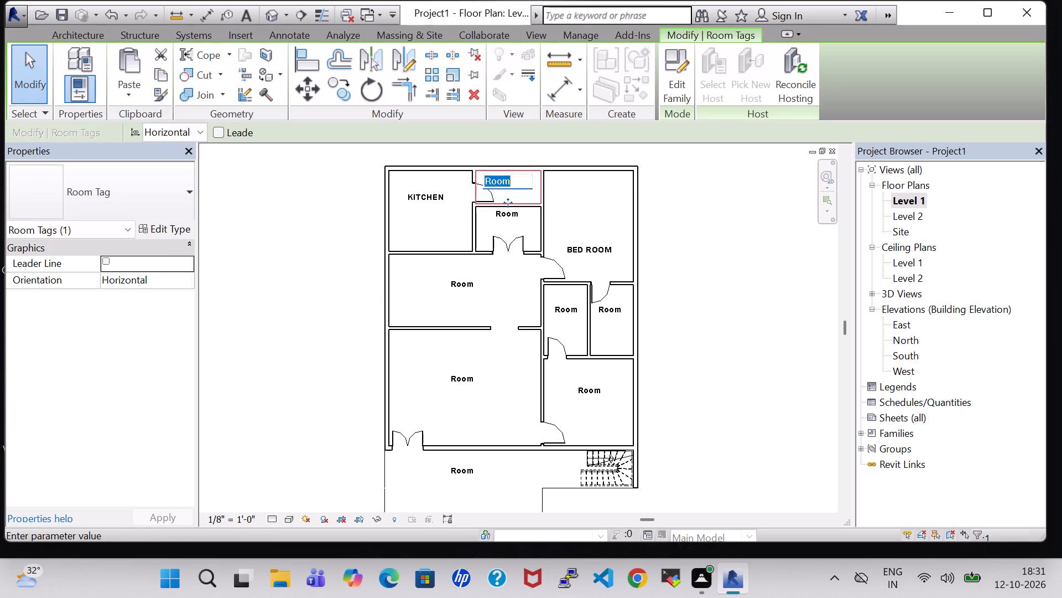
key(BackSpace)
text(STORE)
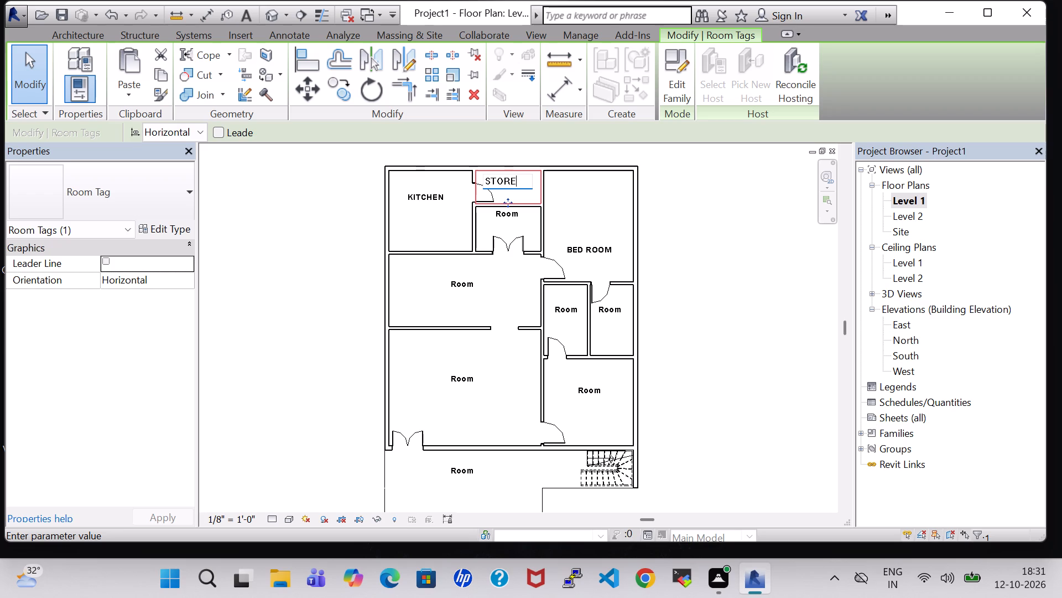
key(Return)
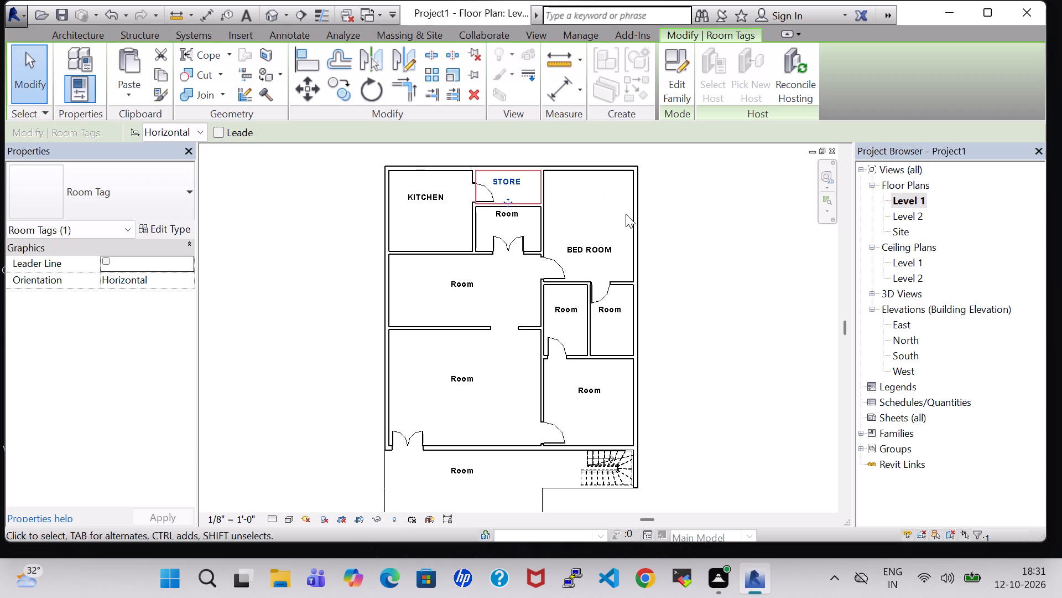
Rename the small room just south of STORE as POOJA ROOM and nudge its tag slightly south.
double_click(508, 218)
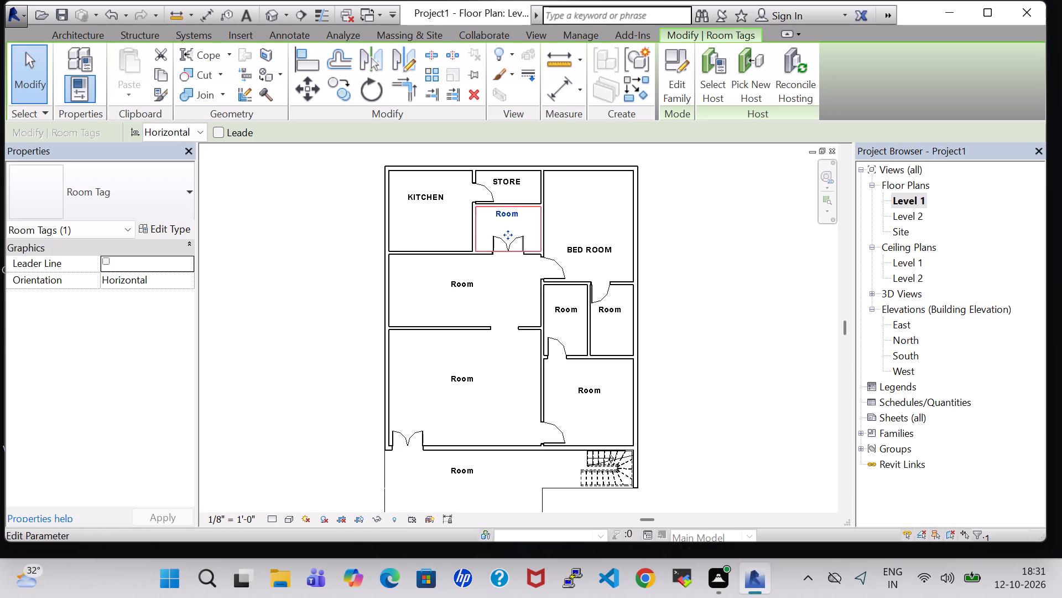
key(BackSpace)
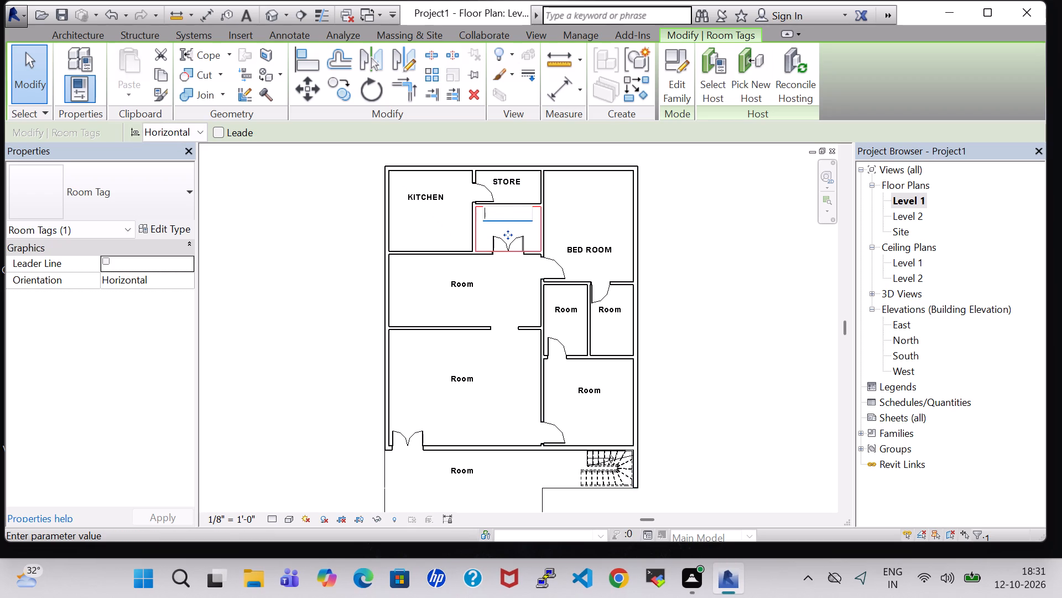
text(POOGA)
key(BackSpace)
key(BackSpace)
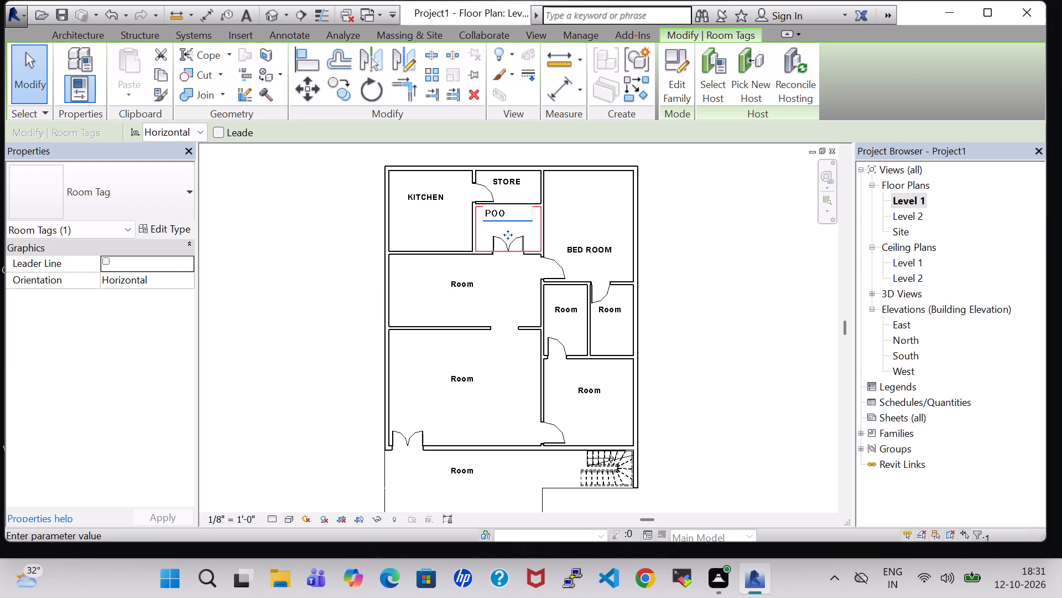
text(JA ROOM)
key(Return)
key(Down)
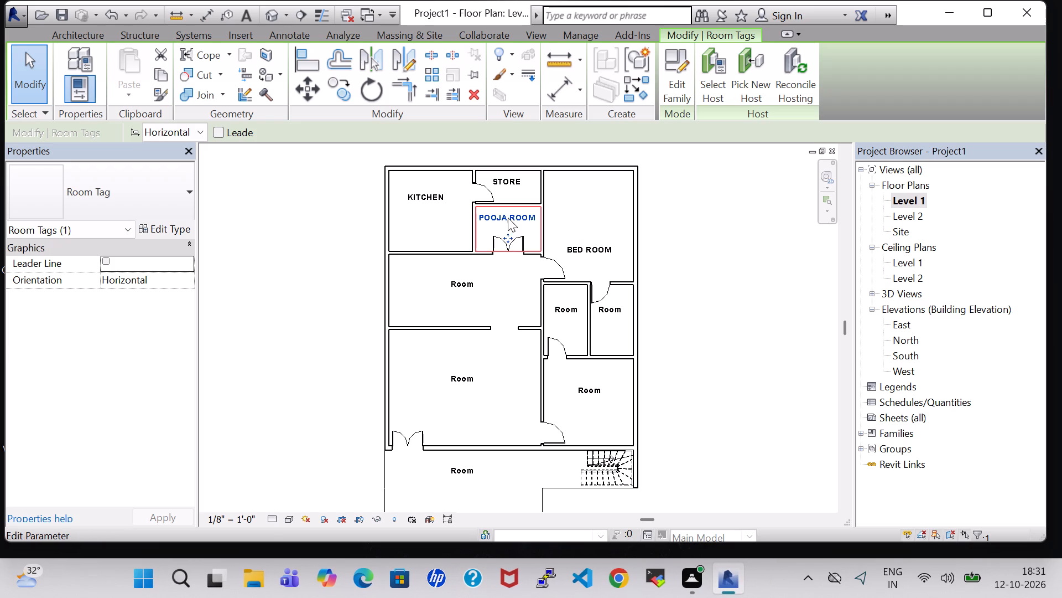
click(733, 277)
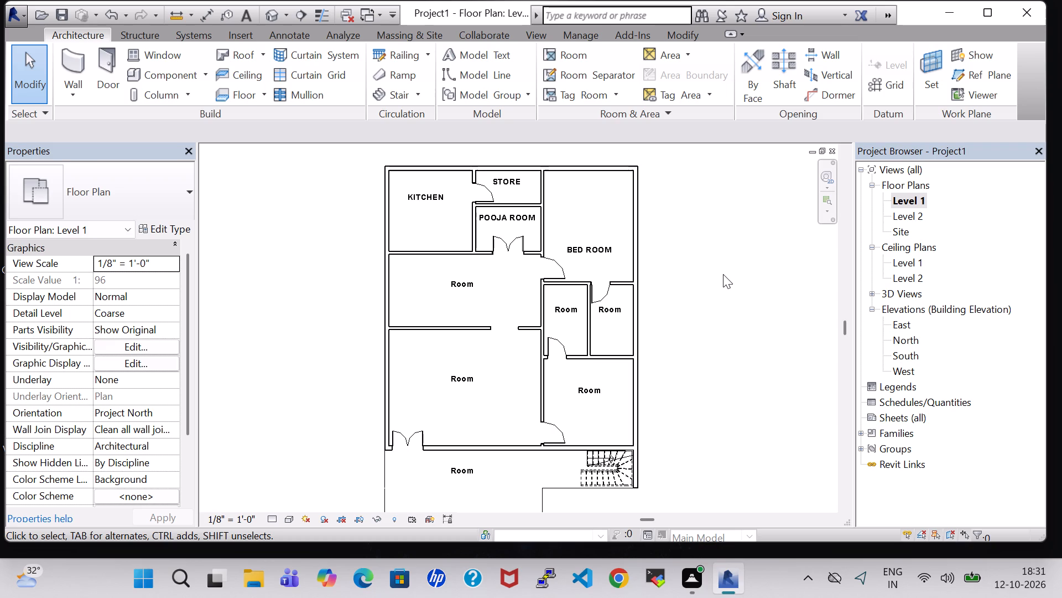
Rename the room south of the kitchen and pooja room as DINNING in its tag.
middle_drag(735, 294, 736, 281)
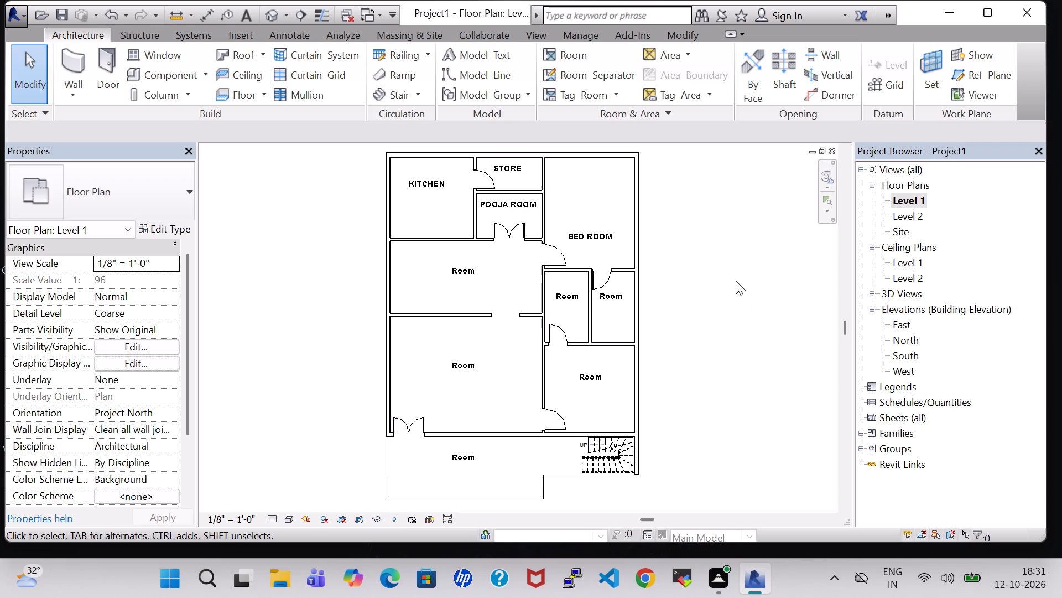
double_click(472, 264)
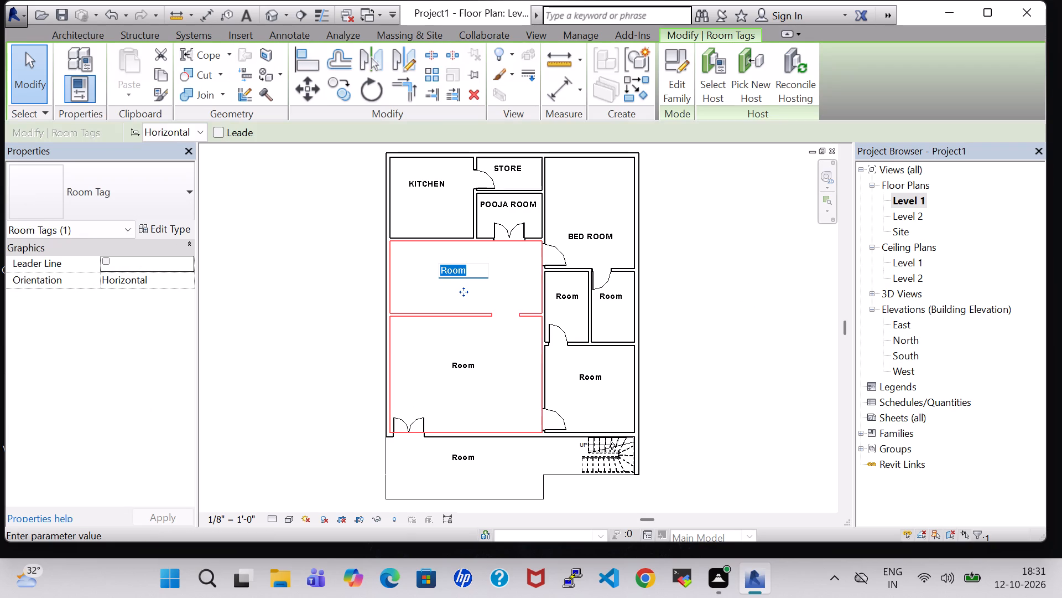
key(BackSpace)
text(DINNING)
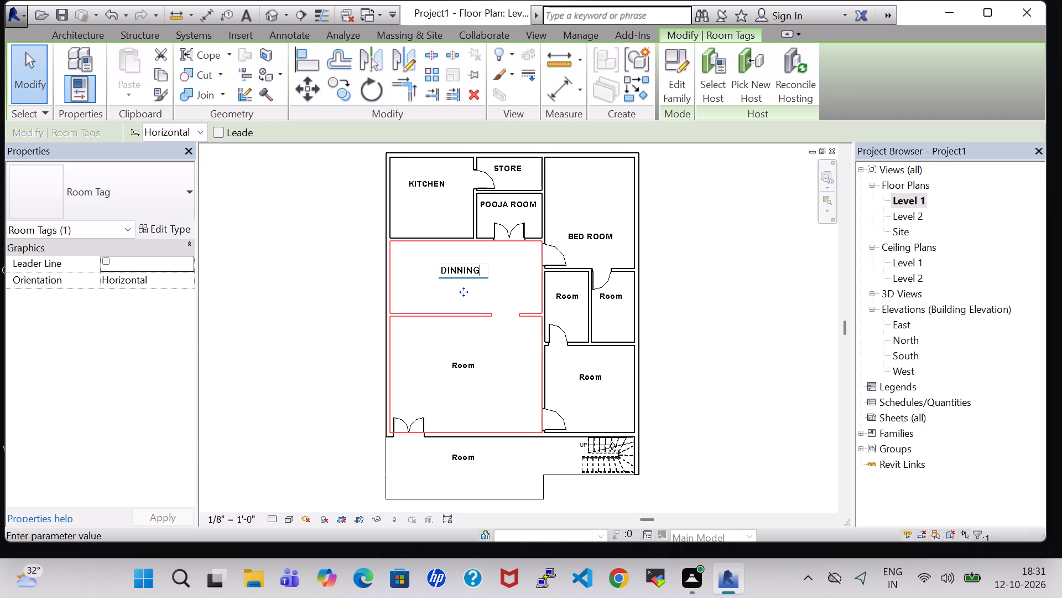
key(Return)
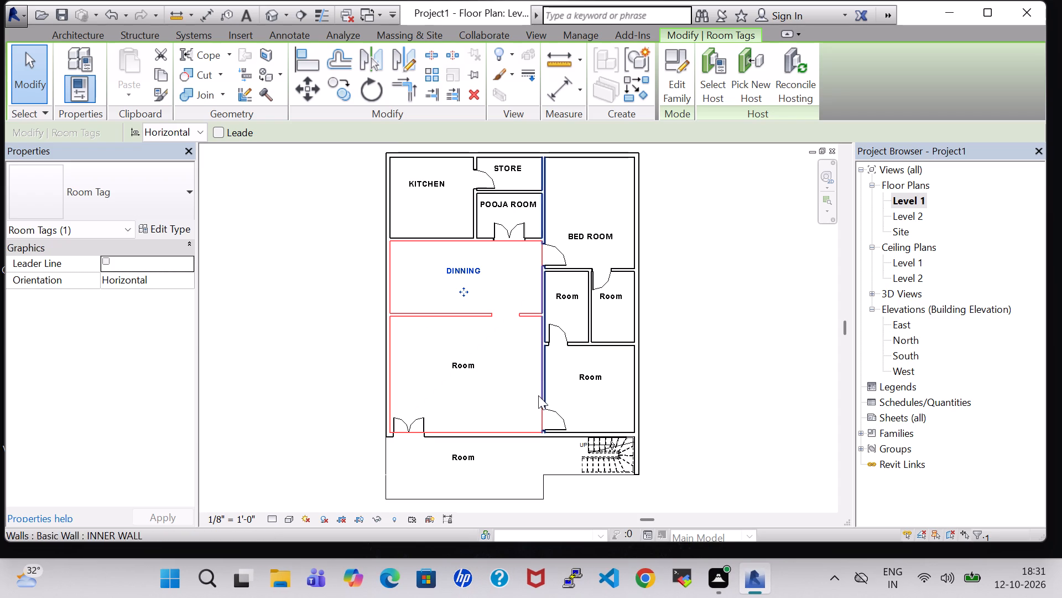
Rename the large room south of DINNING as LIVING ROOM in its tag.
double_click(470, 366)
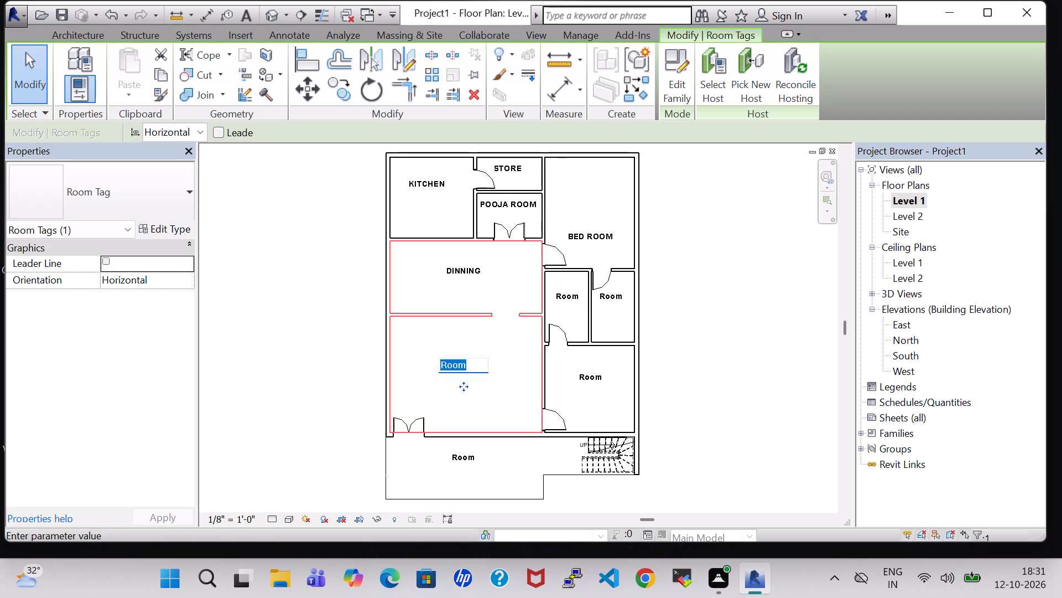
key(BackSpace)
text(LIVING ROOM)
key(Return)
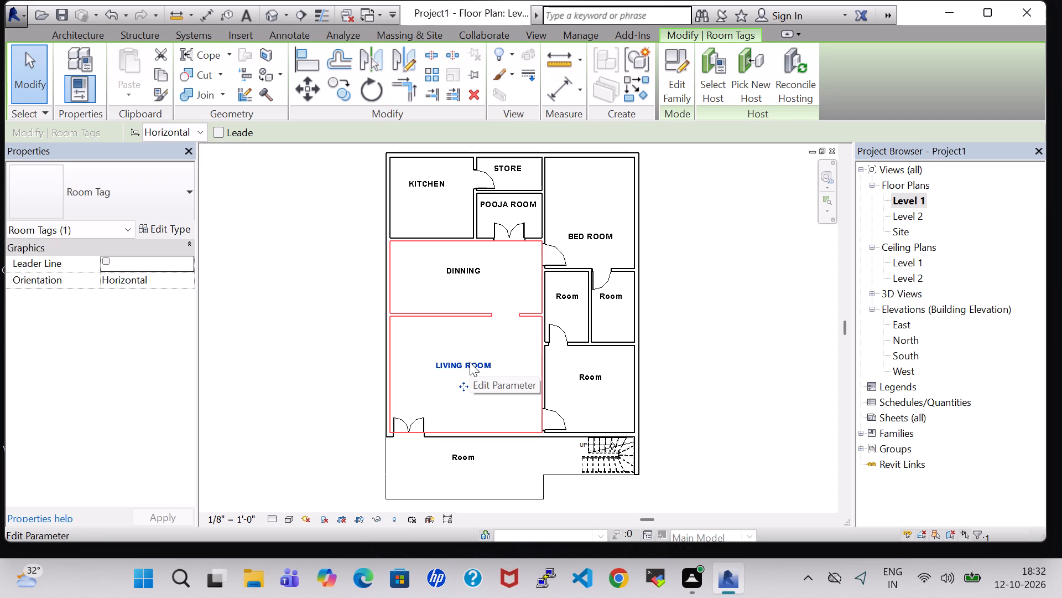
Nudge the LIVING ROOM tag five increments south within its room.
key(Down)
key(Down)
key(Down)
key(Down)
key(Down)
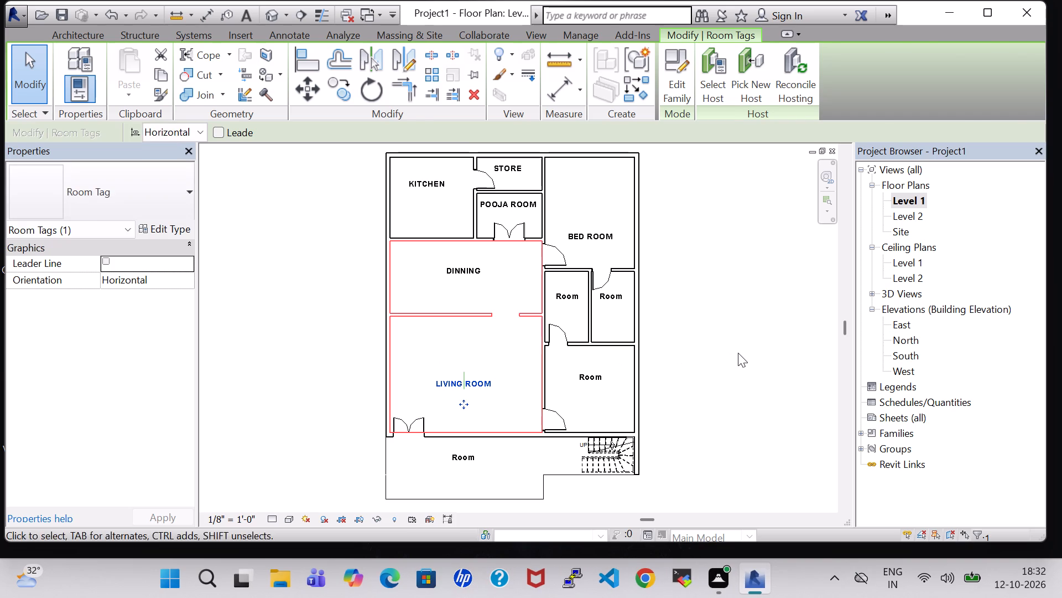
click(738, 353)
Rename the western of the two small rooms south of the northeast bedroom as TOILET.
double_click(578, 288)
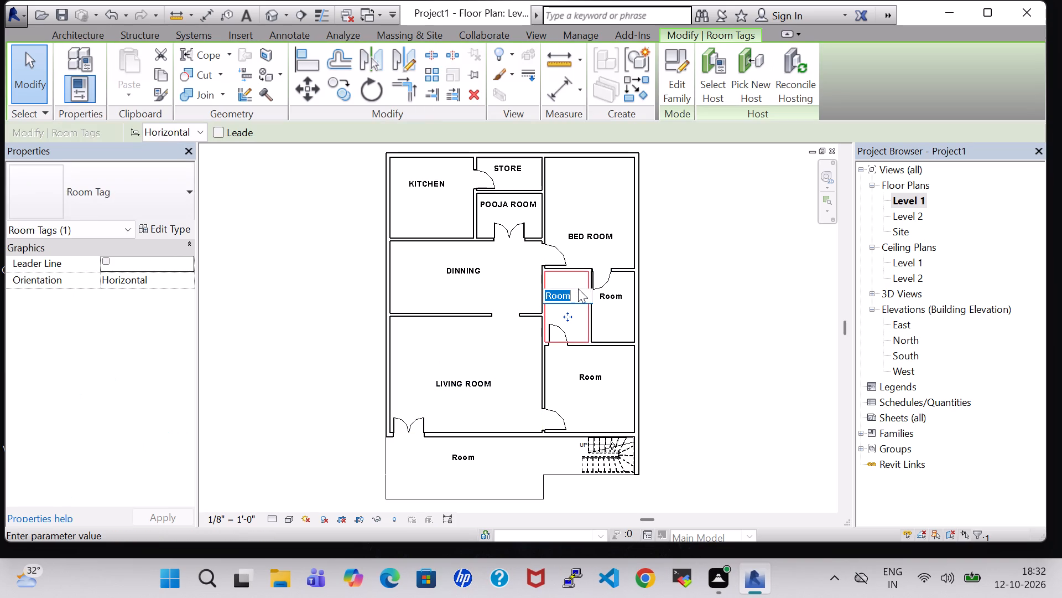
key(BackSpace)
text(TOILET)
key(Return)
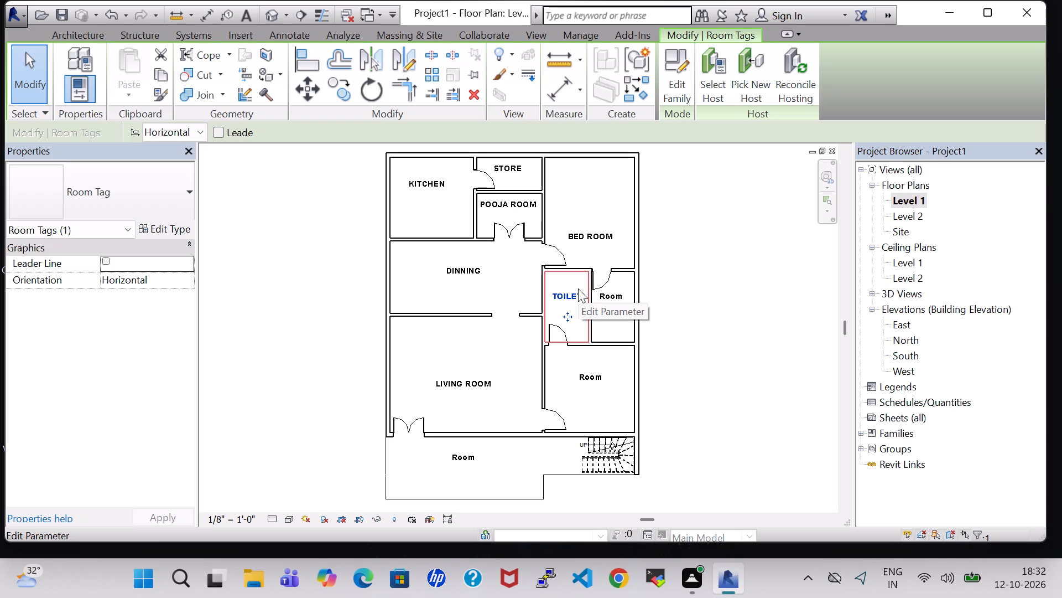
click(728, 293)
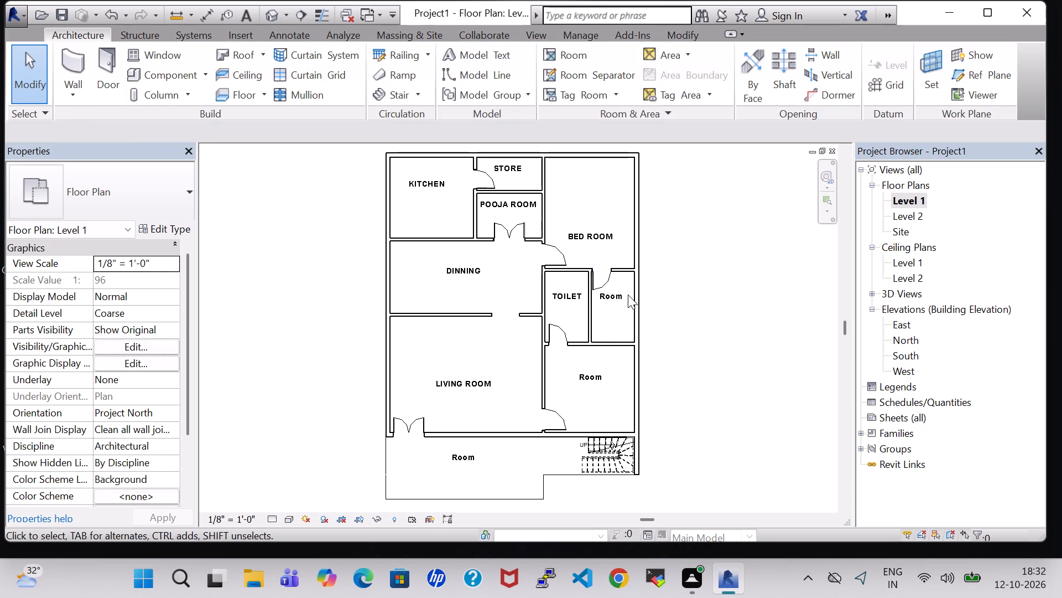
Rename the eastern small room, beside the existing TOILET, as TOILET in its tag.
click(608, 293)
click(680, 305)
double_click(612, 299)
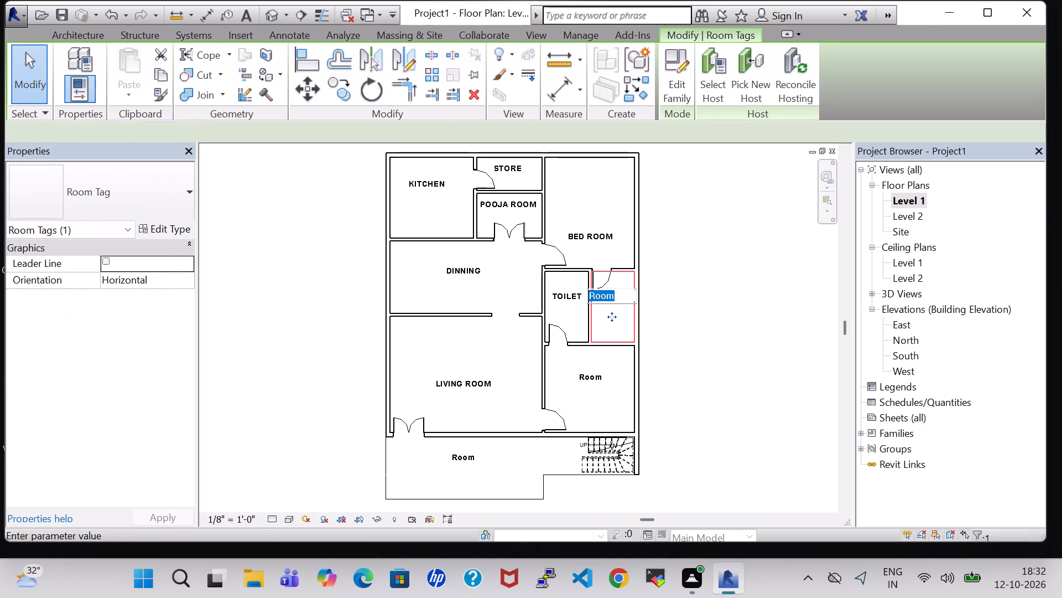
key(BackSpace)
text(TOILET)
key(Return)
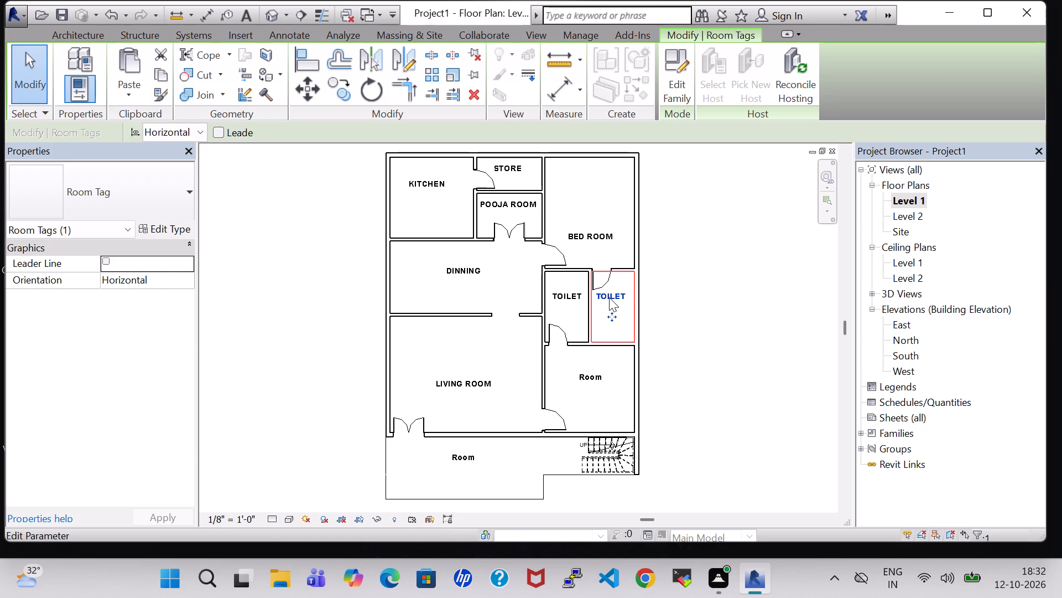
click(781, 332)
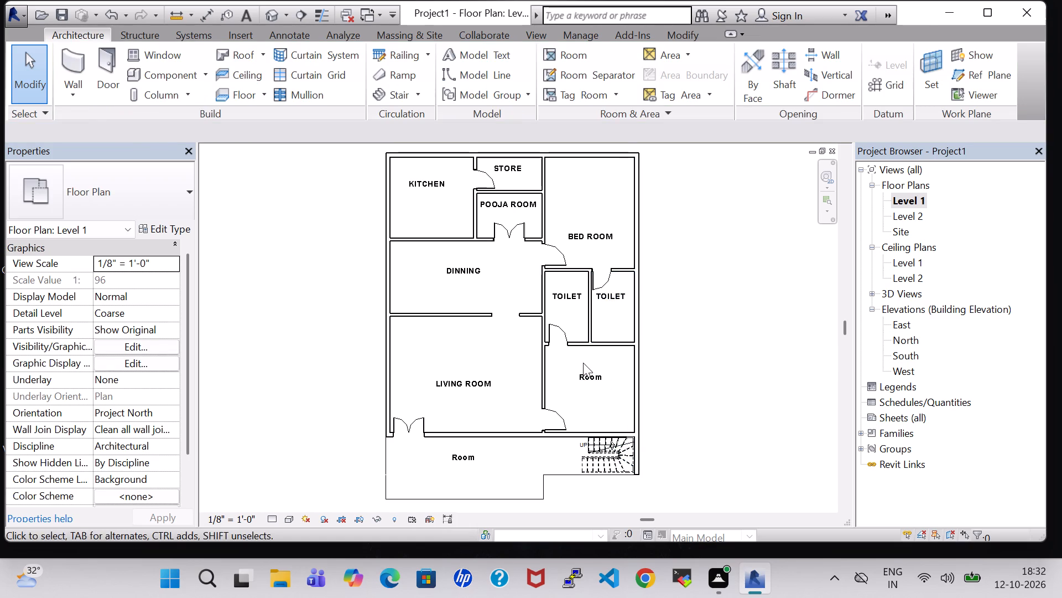
Rename the southeast room below the toilets as BED ROOM in its tag.
double_click(599, 377)
key(BackSpace)
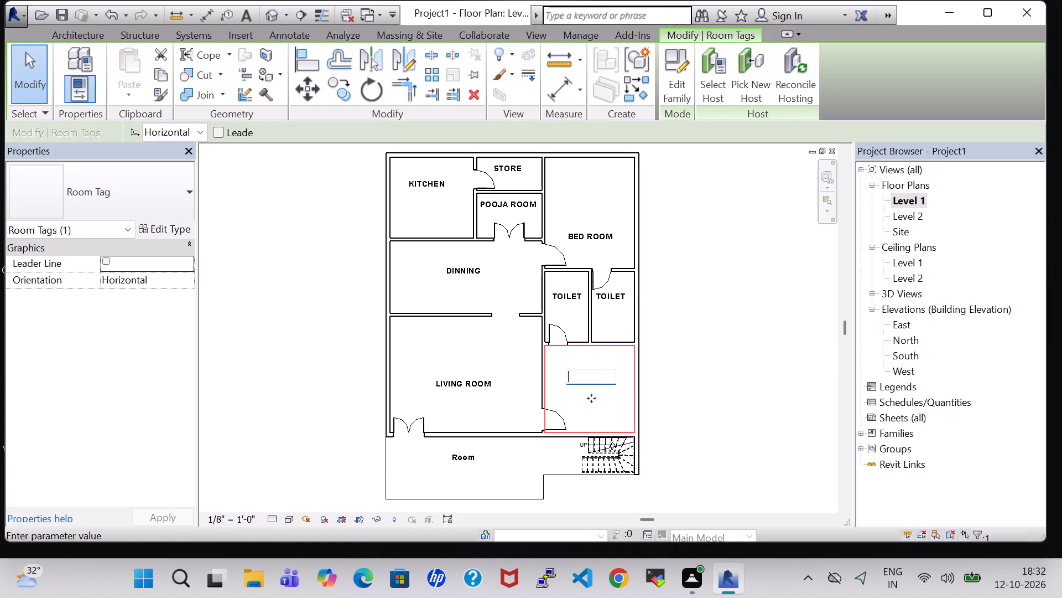
text(BED R)
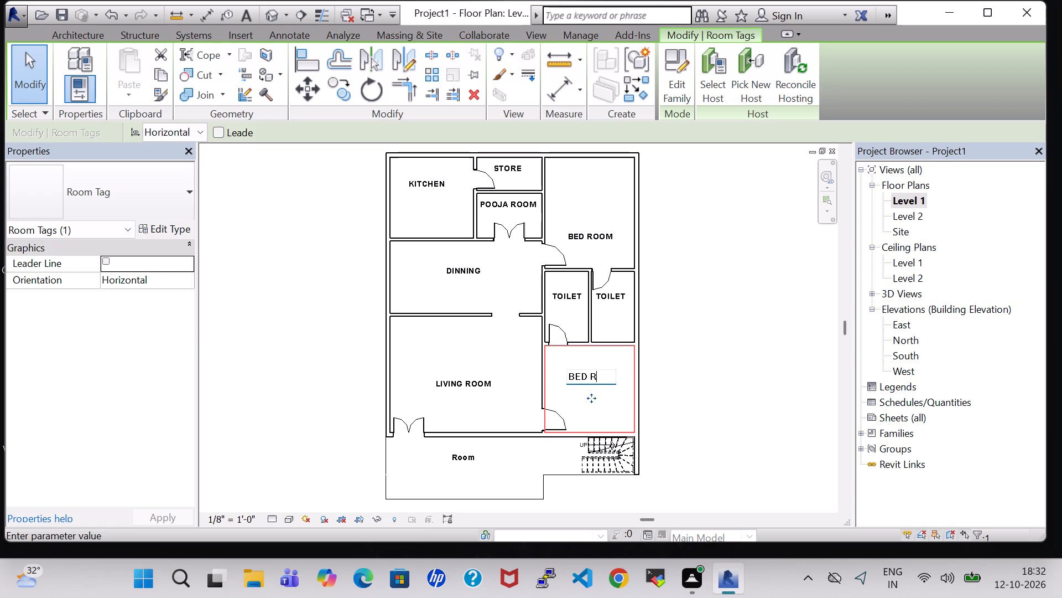
text(OOM)
key(Return)
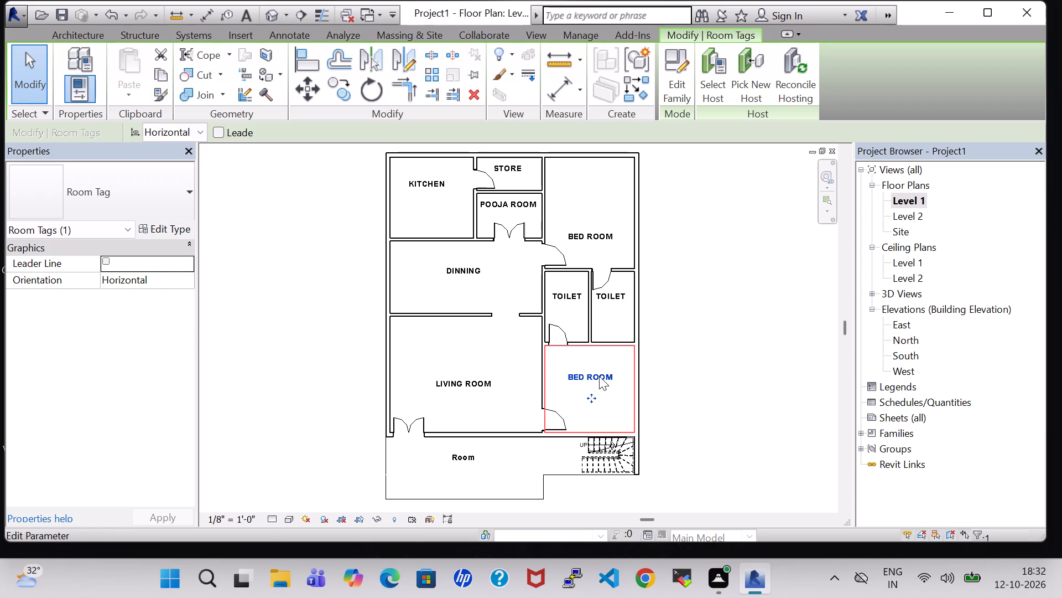
Nudge the southeast BED ROOM tag south until it is level with the LIVING ROOM tag.
key(Down)
key(Down)
key(Down)
key(Down)
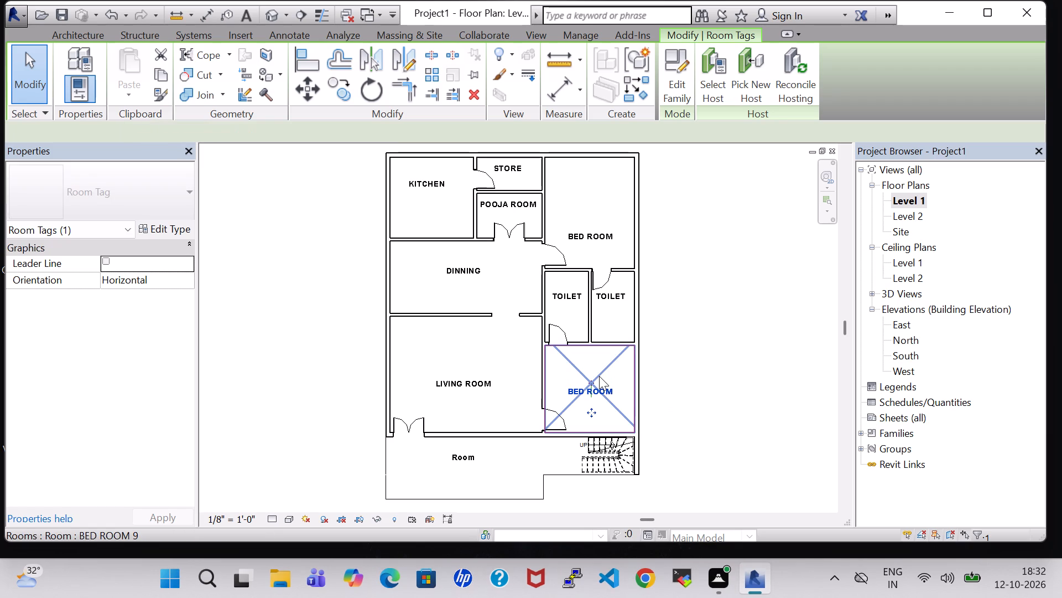
key(Up)
key(Up)
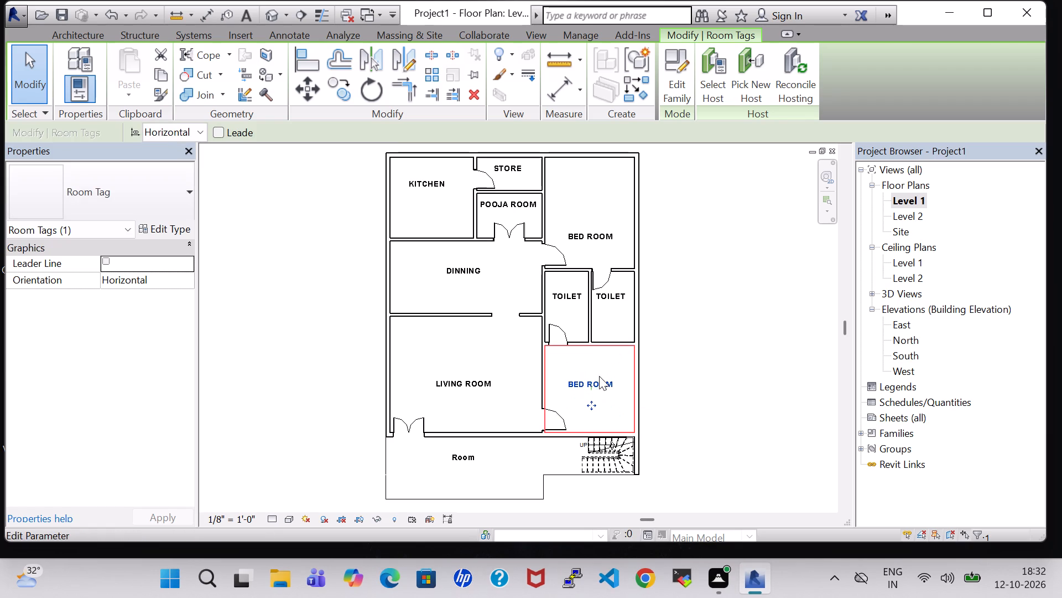
click(796, 409)
Rename the front area south of the living room, beside the stair, as PORTICO in its tag.
double_click(470, 465)
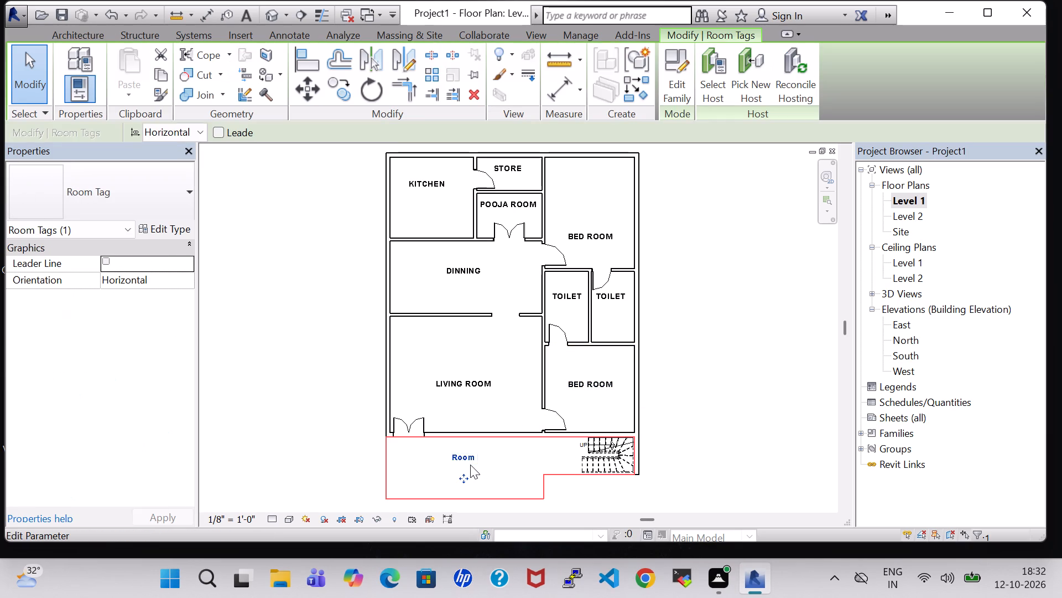
key(BackSpace)
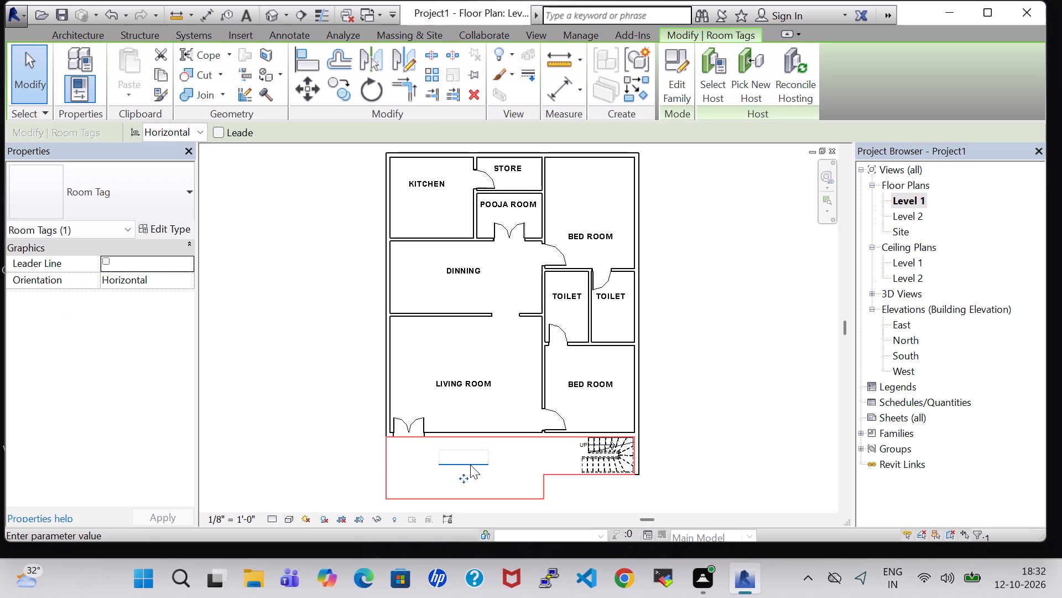
text(POT)
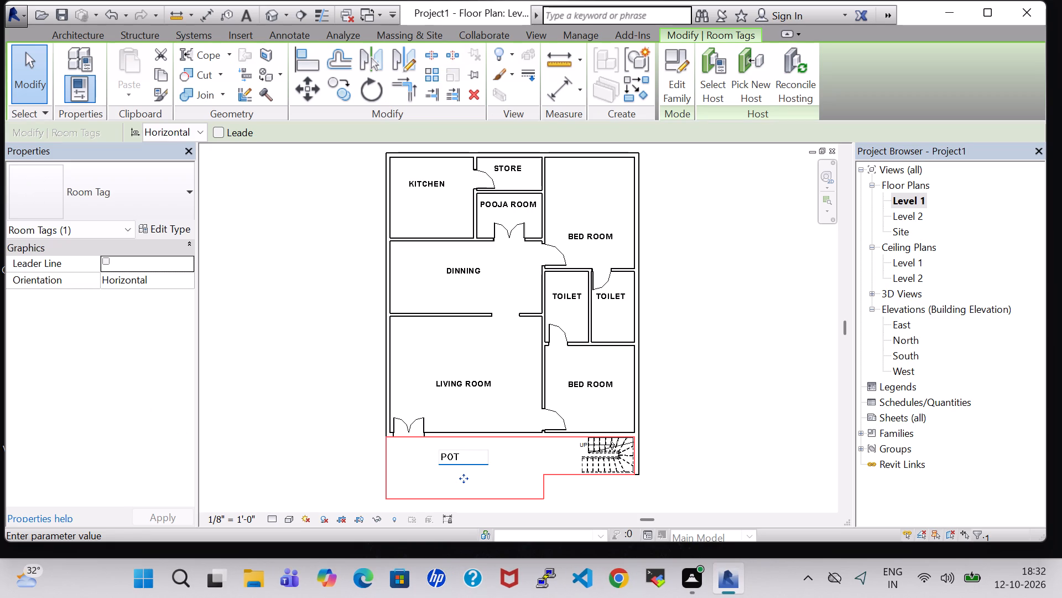
key(BackSpace)
text(RT)
text(ICO)
key(Return)
Nudge the PORTICO tag three increments south to sit nearer the middle of its area.
key(Down)
key(Down)
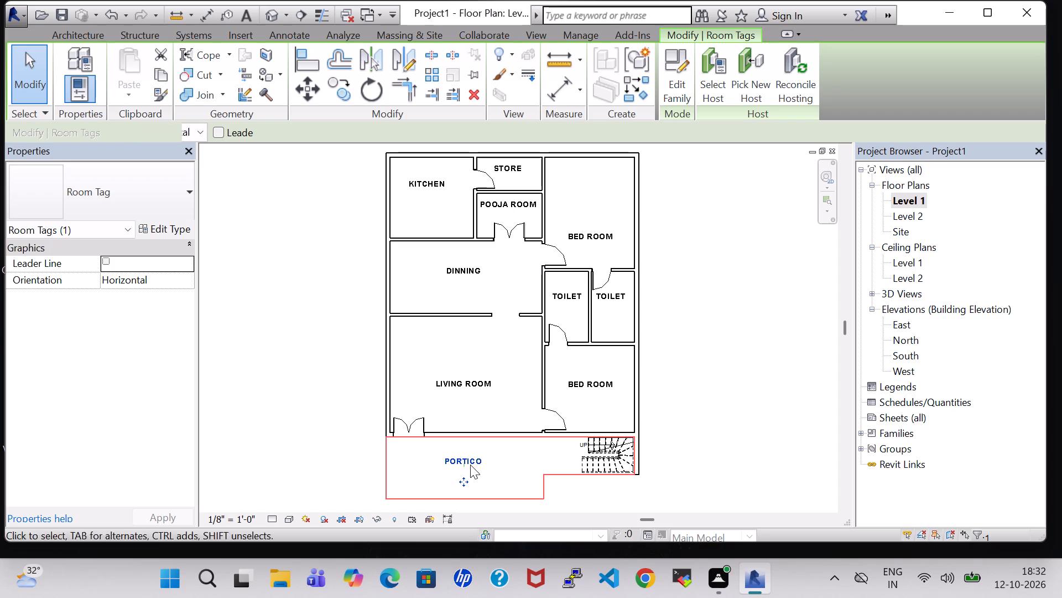
key(Down)
click(727, 442)
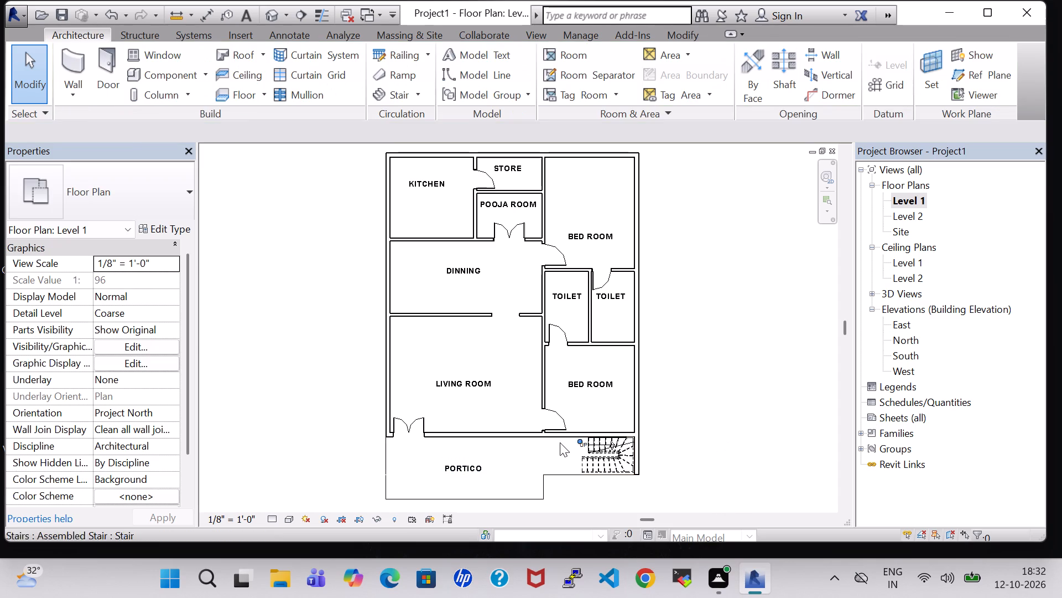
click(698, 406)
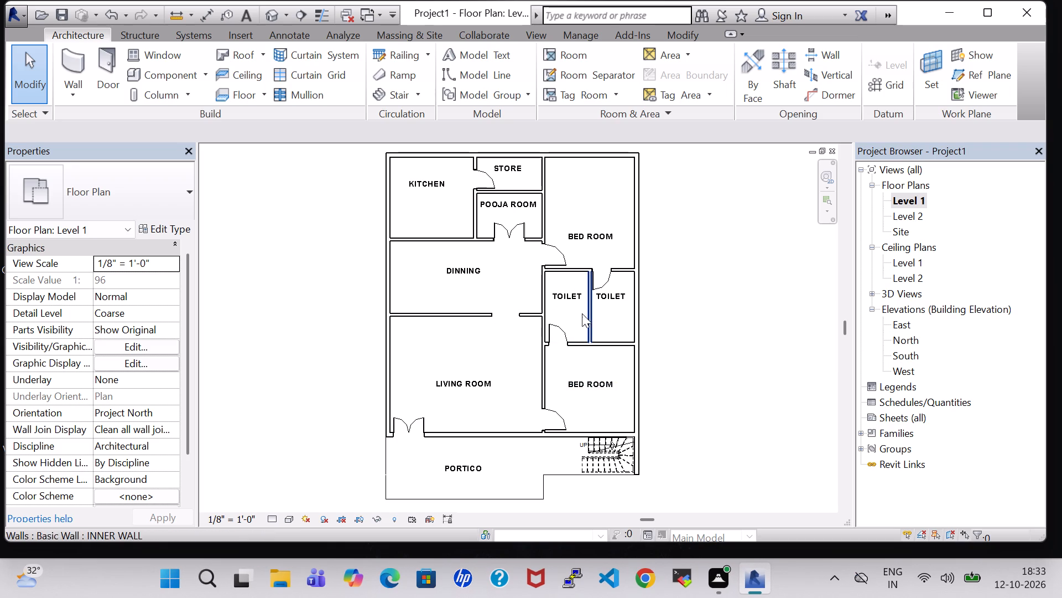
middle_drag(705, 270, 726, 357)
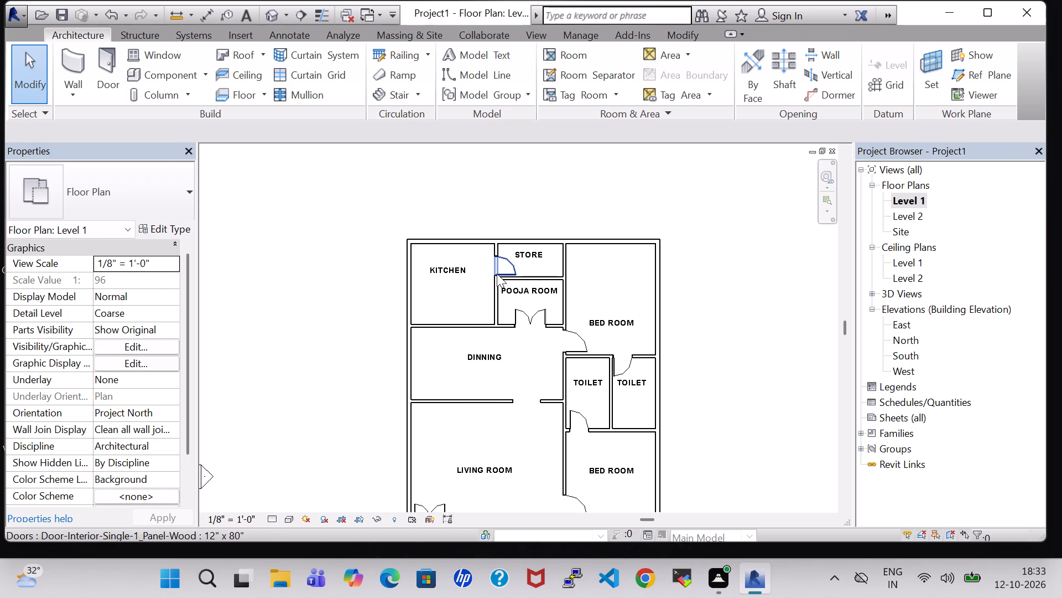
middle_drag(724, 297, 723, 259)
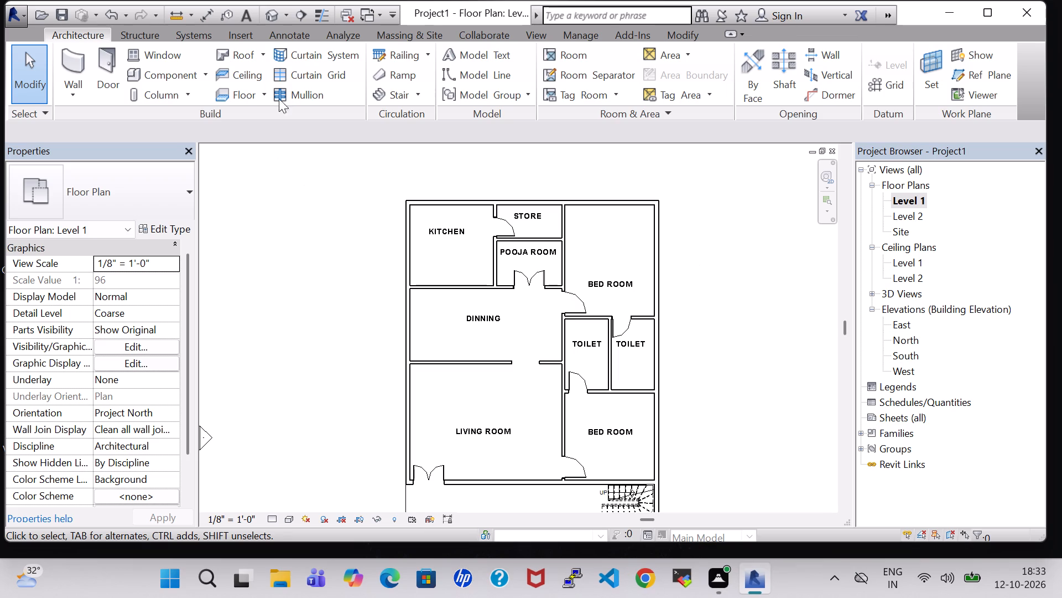
Open the default 3D view to look over the building model.
click(277, 19)
scroll(562, 296, down, 2)
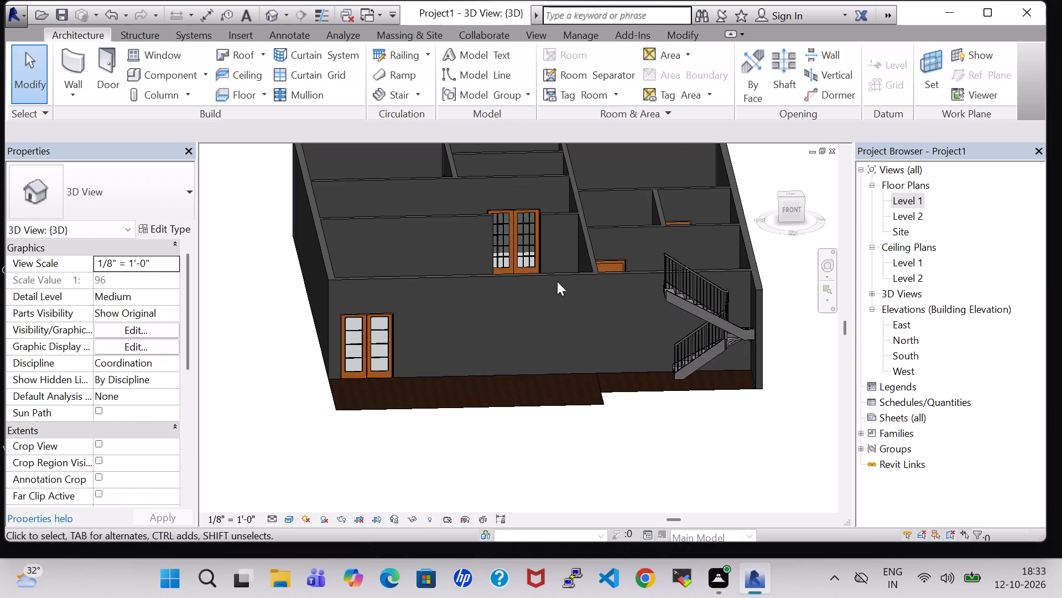
Assign the Brick, Common material to the structure layer of the front wall's Generic - 8" wall type.
click(560, 274)
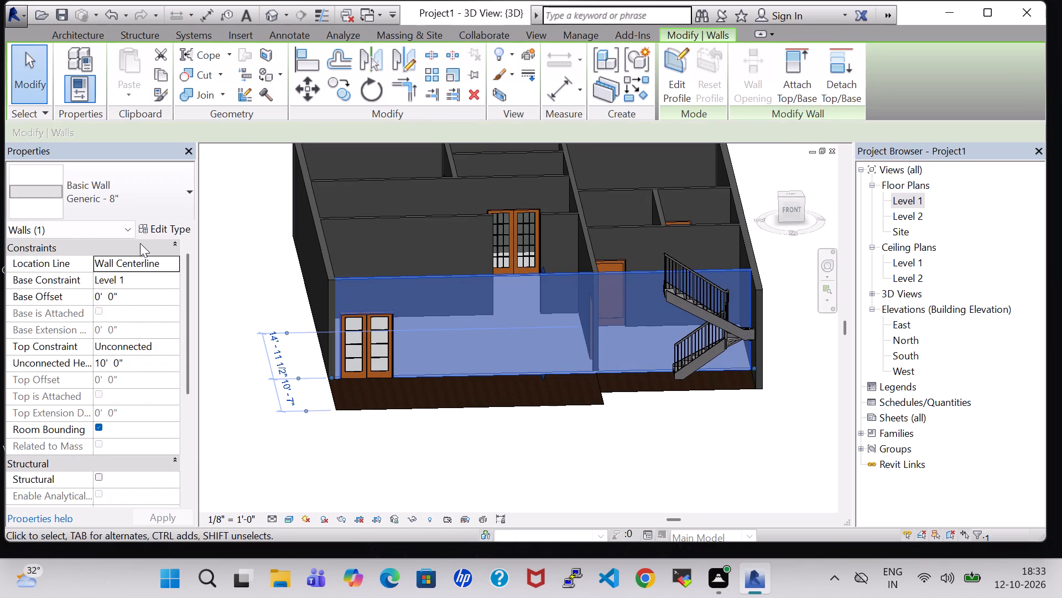
click(157, 230)
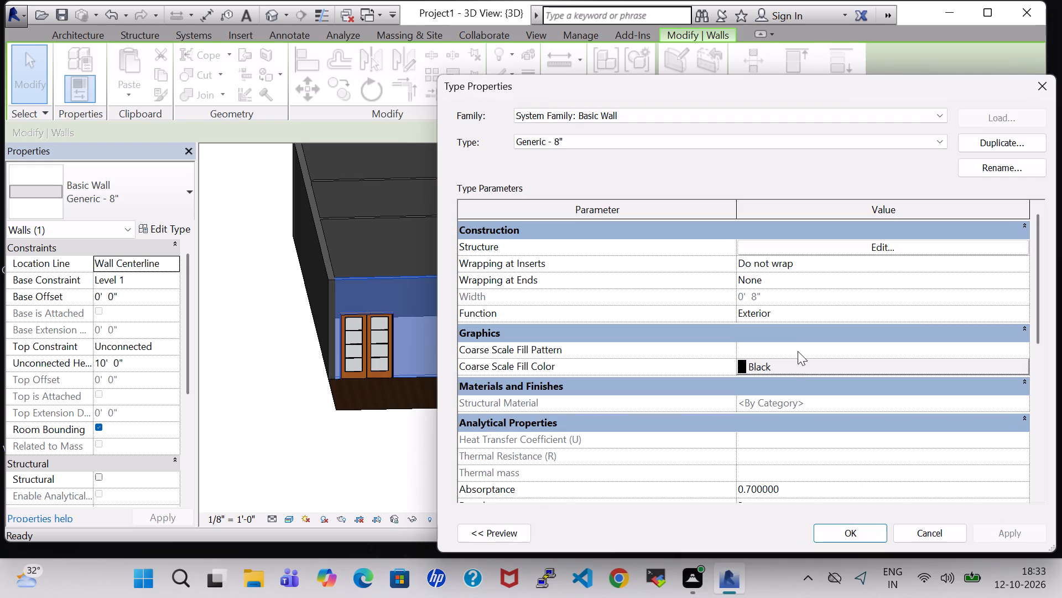
click(874, 250)
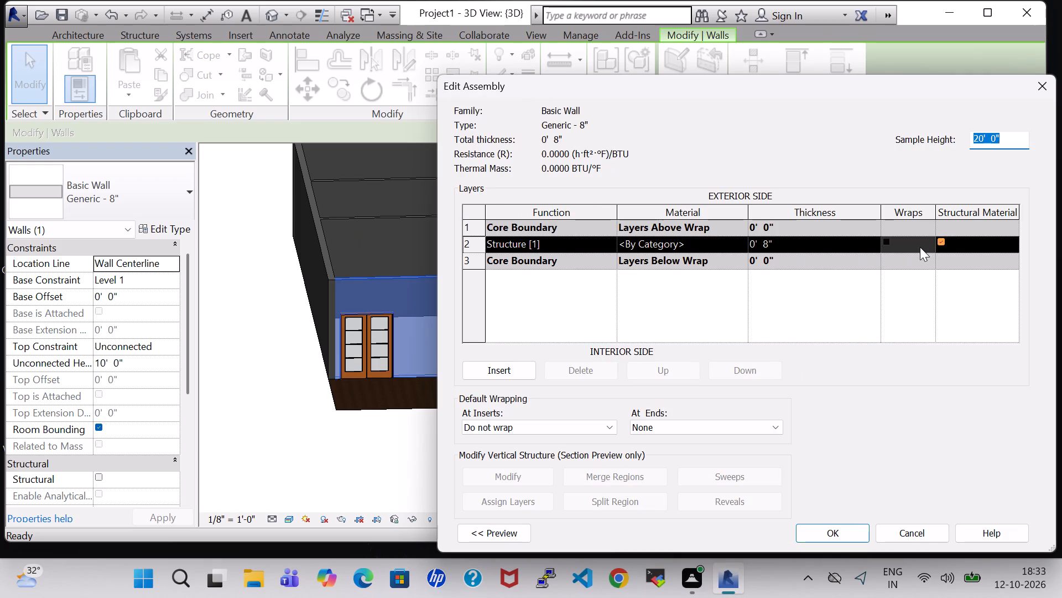
click(735, 245)
click(742, 239)
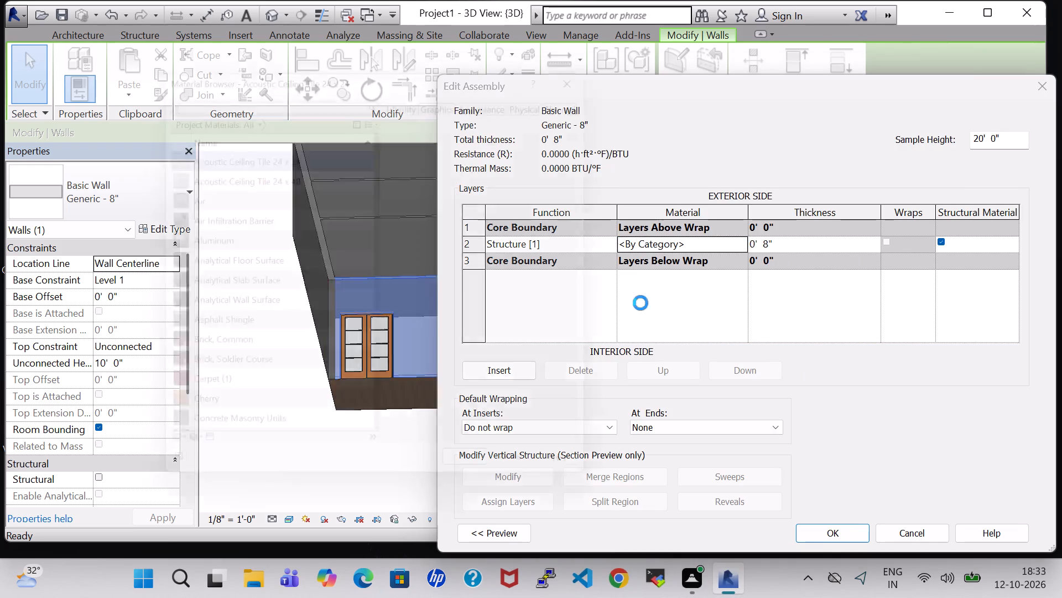
scroll(268, 372, down, 11)
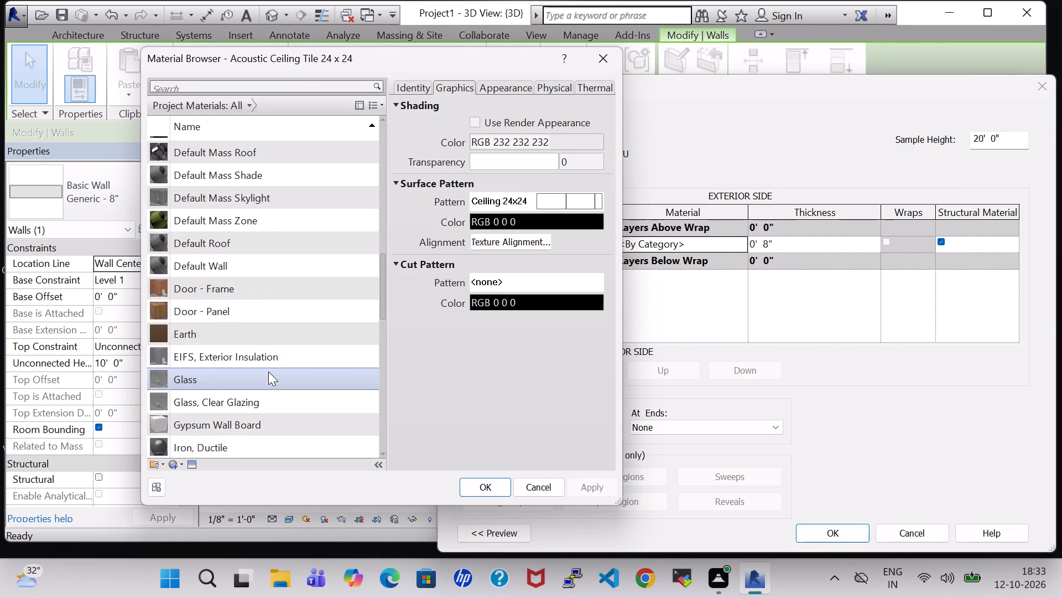
scroll(268, 372, down, 12)
scroll(268, 372, up, 10)
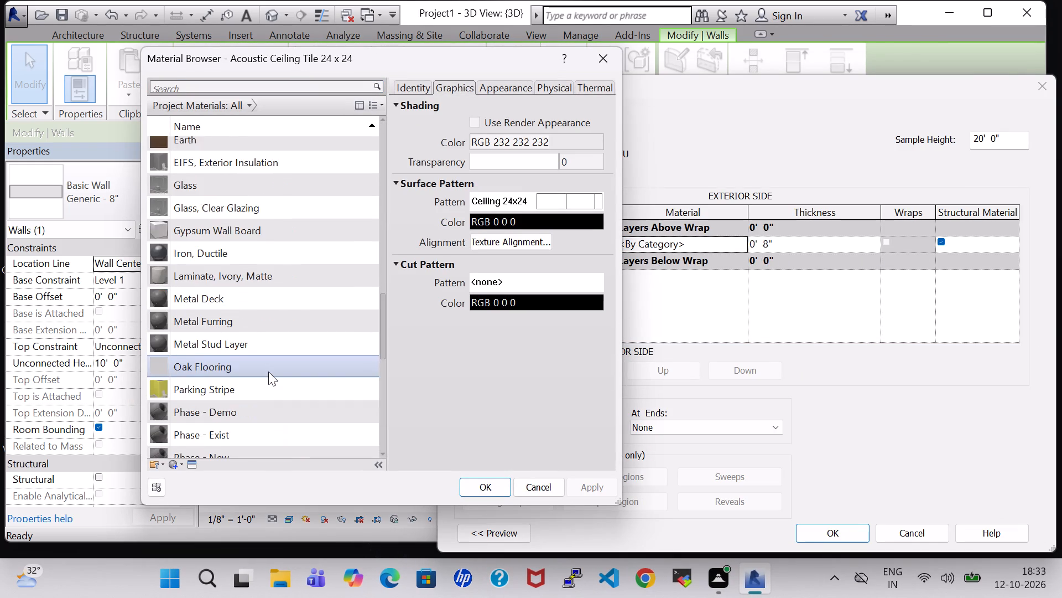
scroll(268, 372, up, 16)
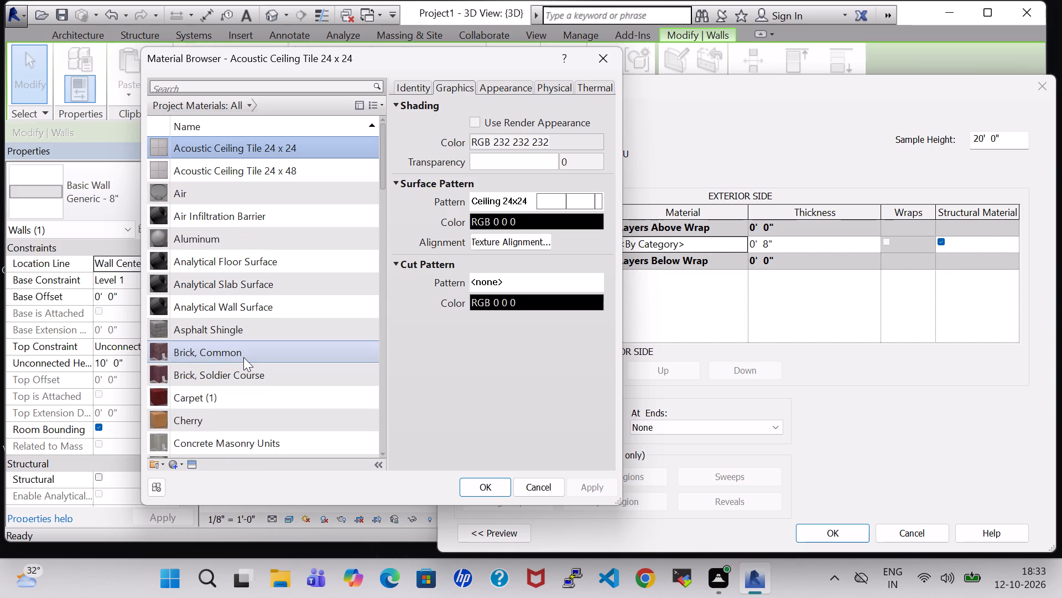
click(243, 357)
click(496, 492)
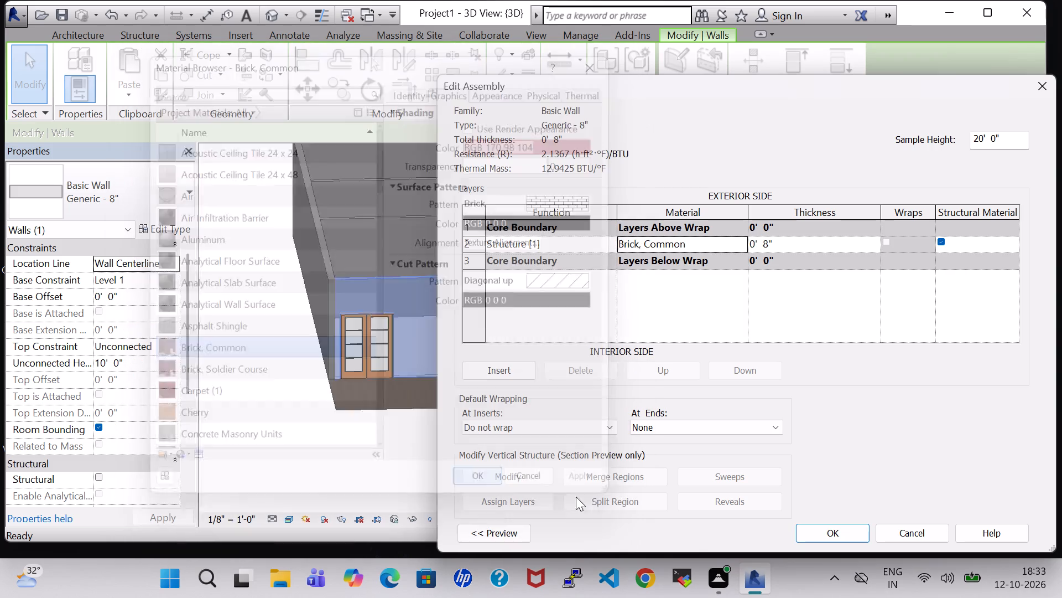
click(849, 532)
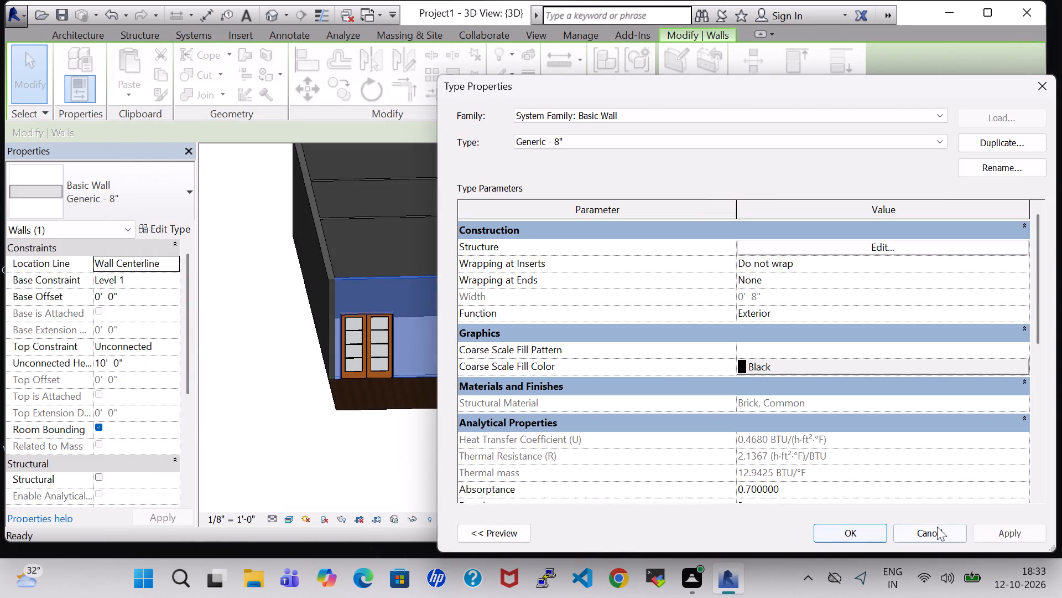
click(1002, 533)
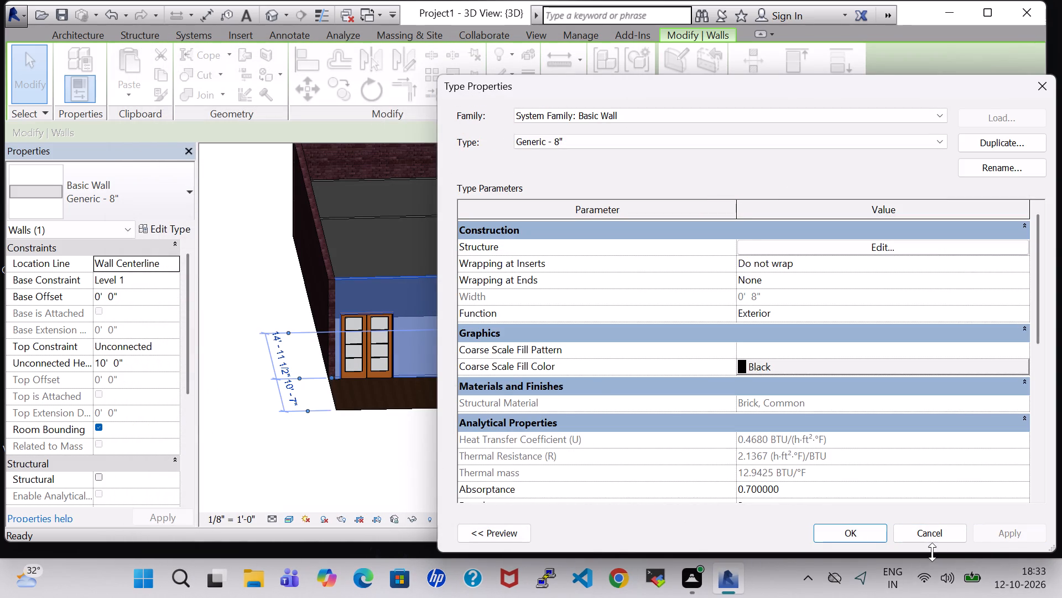
click(863, 537)
click(636, 460)
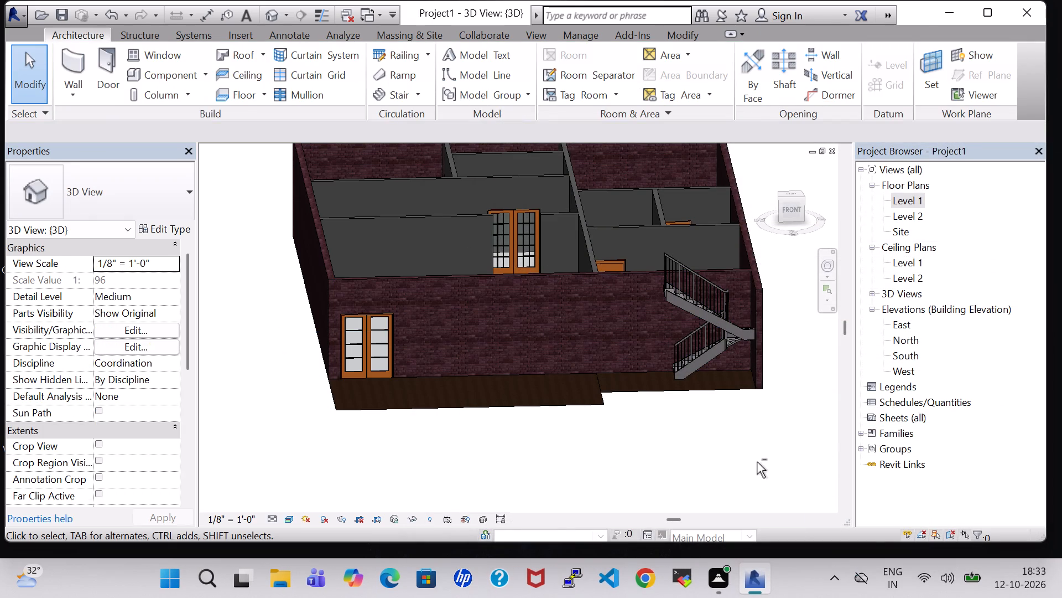
Assign the Brick, Soldier Course material to the structure layer of the partitions' INNER WALL type.
shift+middle_drag(756, 451, 723, 457)
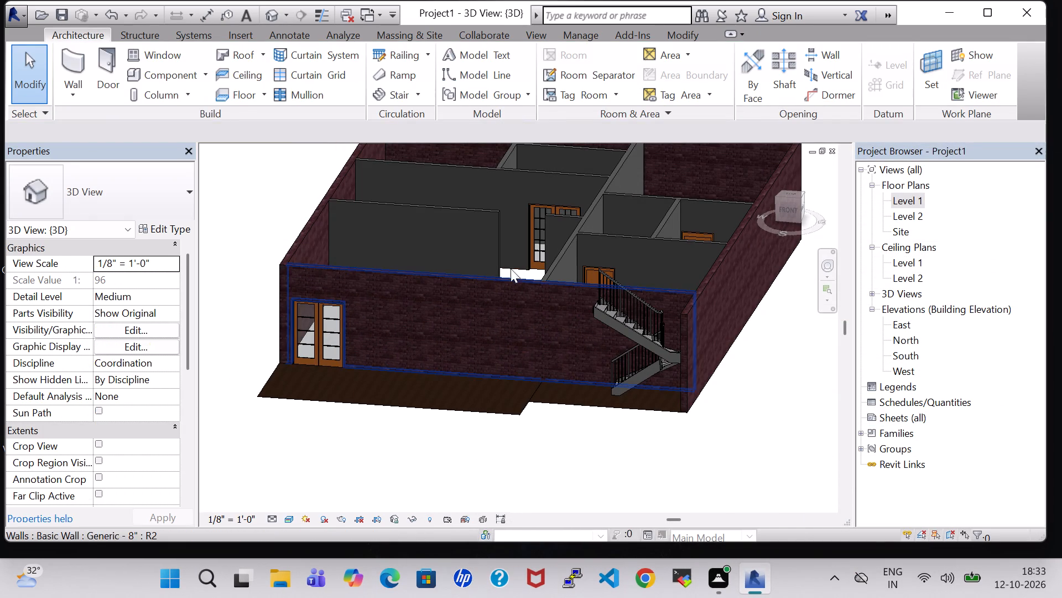
click(471, 208)
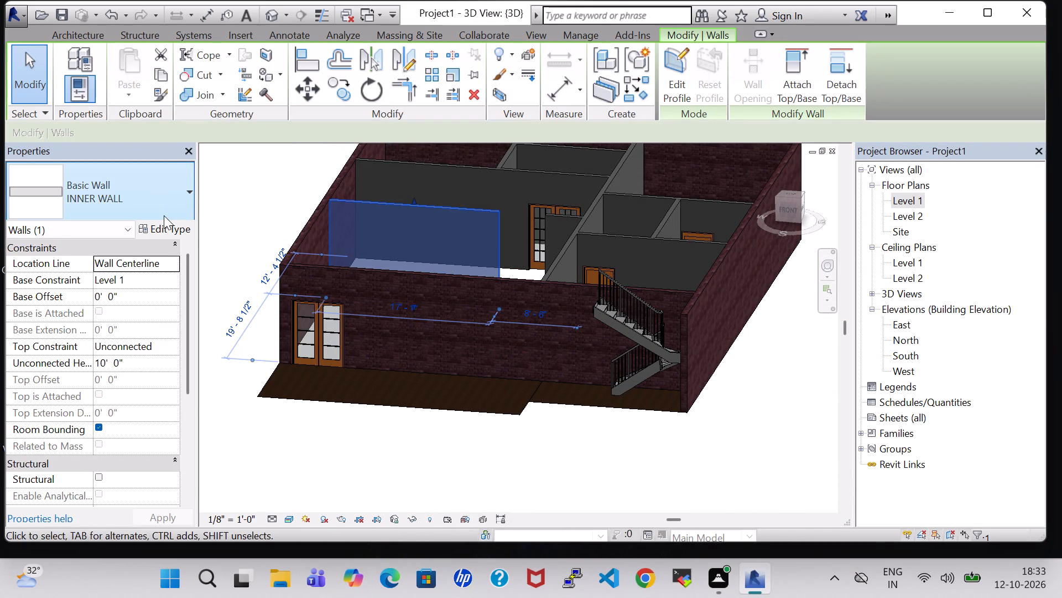
click(158, 229)
click(869, 245)
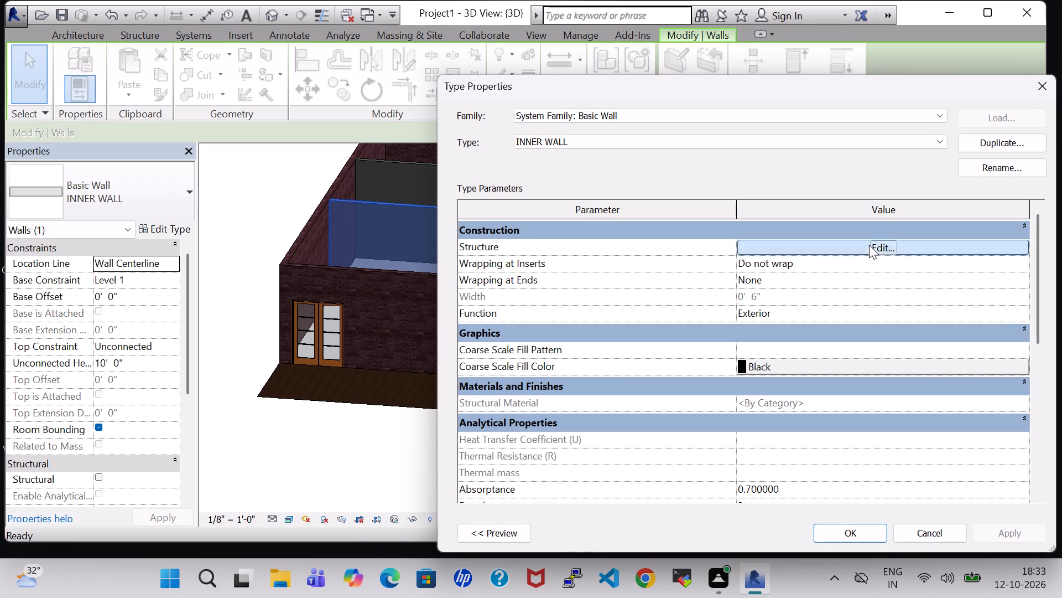
click(738, 240)
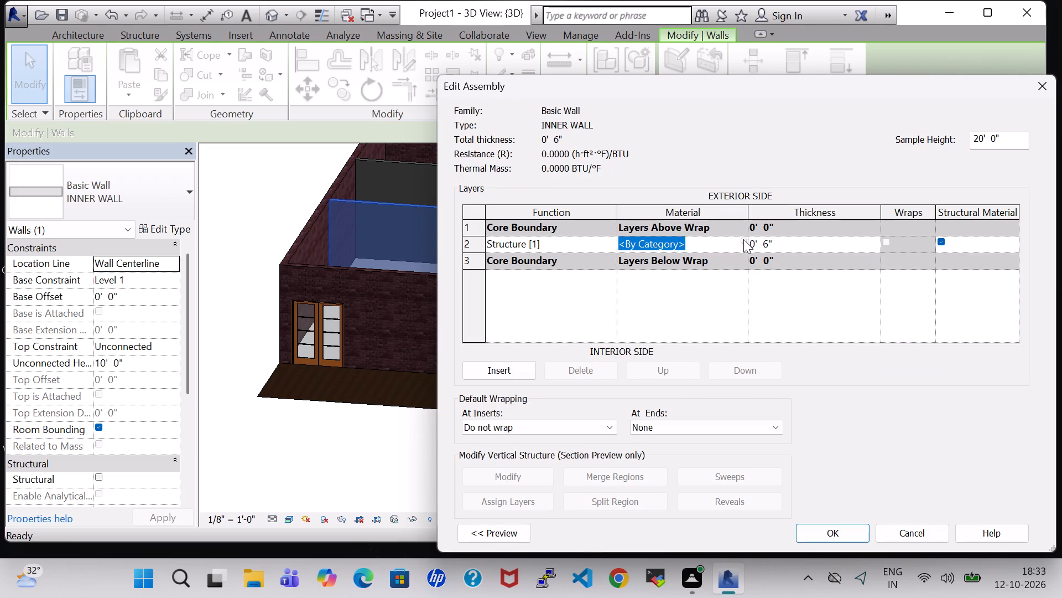
click(743, 239)
click(203, 310)
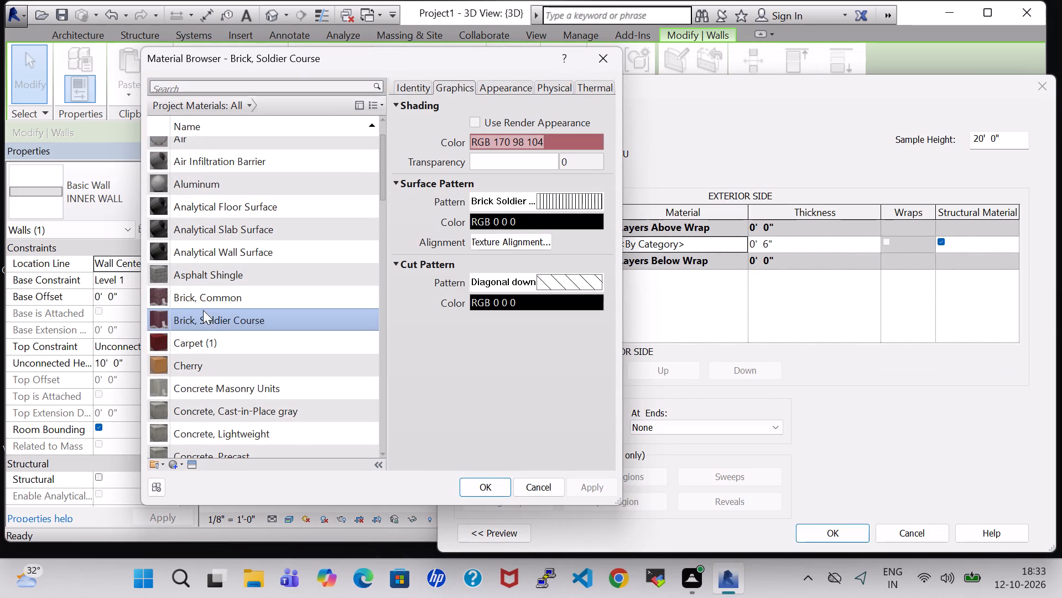
click(491, 481)
click(836, 532)
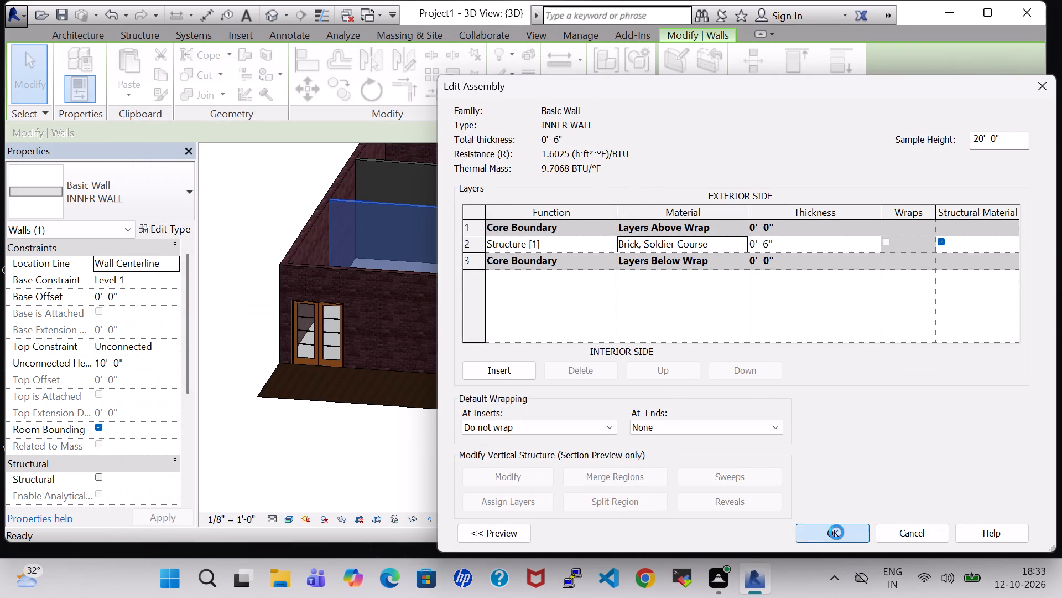
click(1006, 537)
click(835, 528)
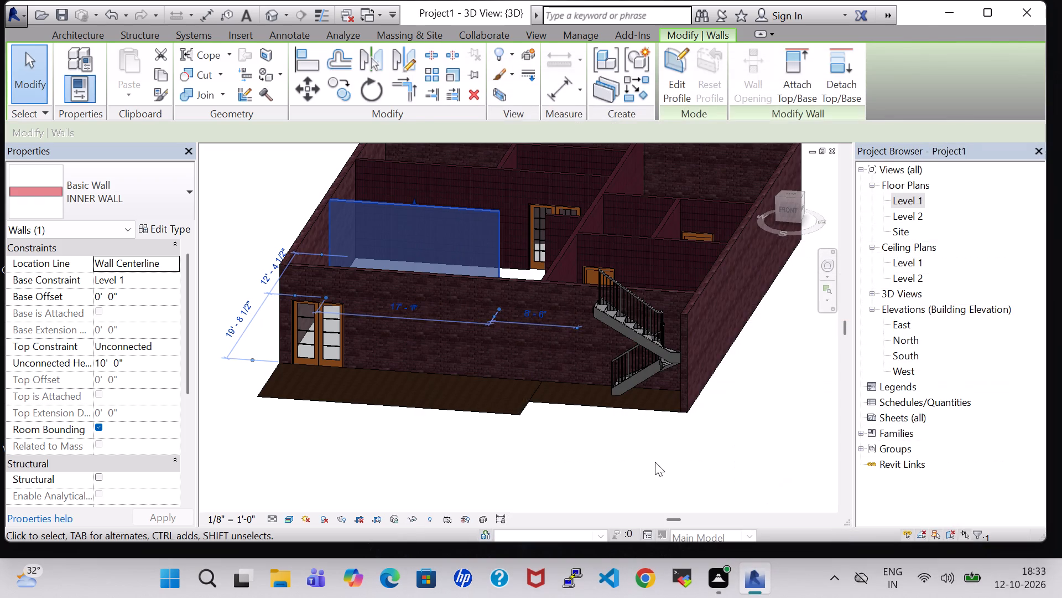
click(650, 460)
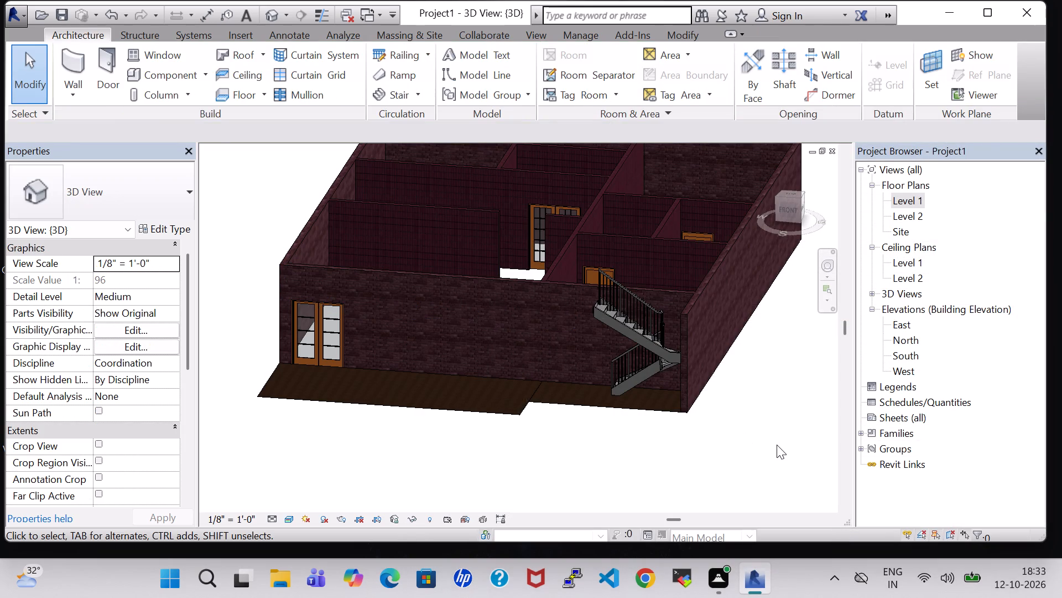
Examine the brick-finished outer walls and partitions from several sides of the 3D model.
shift+middle_drag(777, 445, 884, 444)
shift+middle_drag(728, 430, 742, 439)
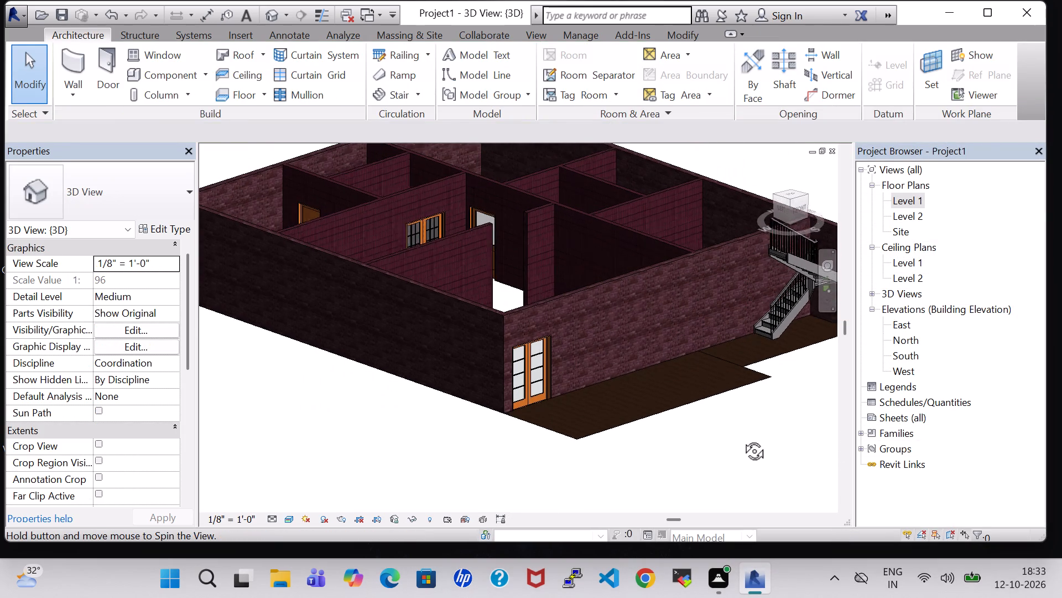
shift+middle_drag(742, 439, 758, 470)
shift+middle_drag(403, 414, 540, 434)
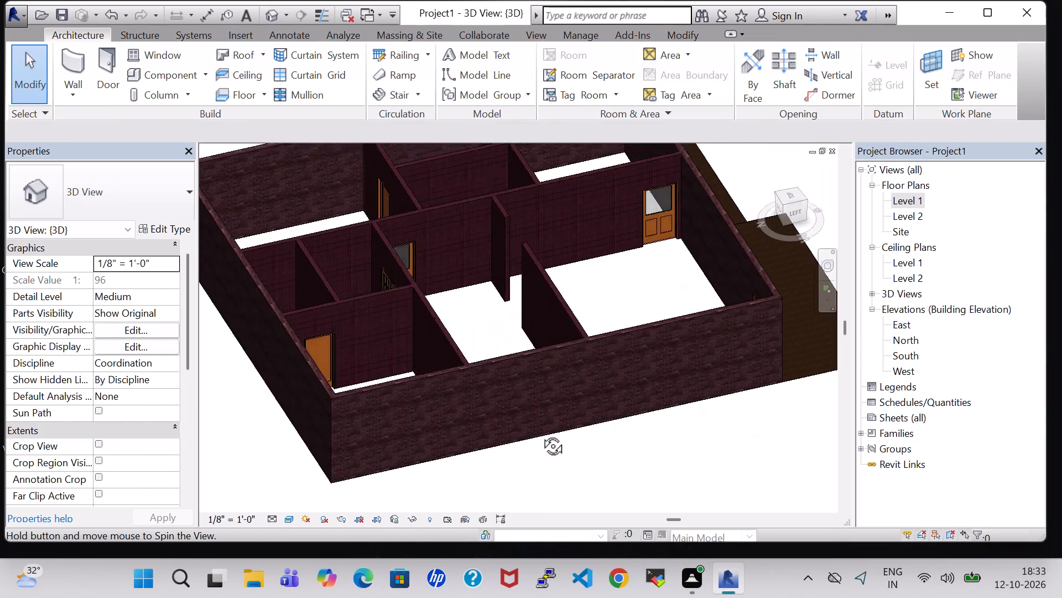
shift+middle_drag(540, 434, 608, 409)
shift+middle_drag(608, 409, 558, 435)
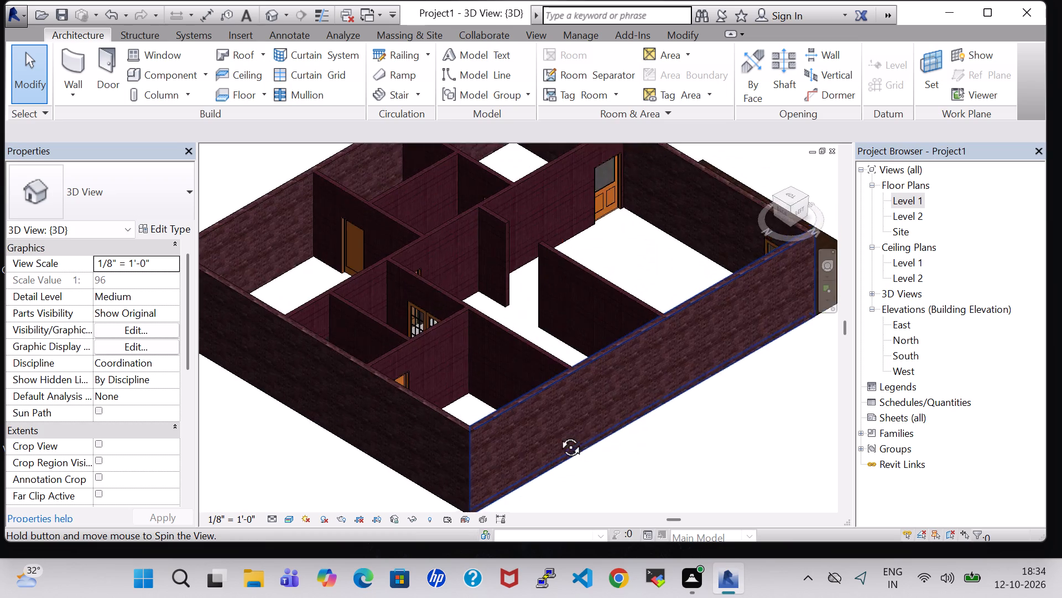
shift+middle_drag(558, 435, 536, 430)
shift+middle_drag(658, 452, 559, 424)
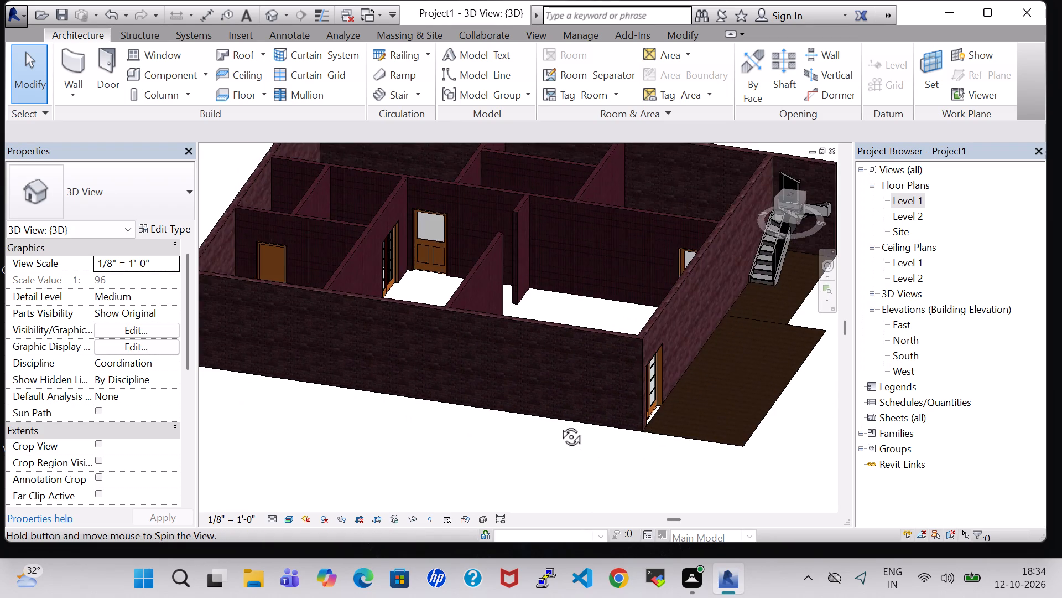
shift+middle_drag(559, 424, 519, 400)
shift+middle_drag(358, 380, 350, 380)
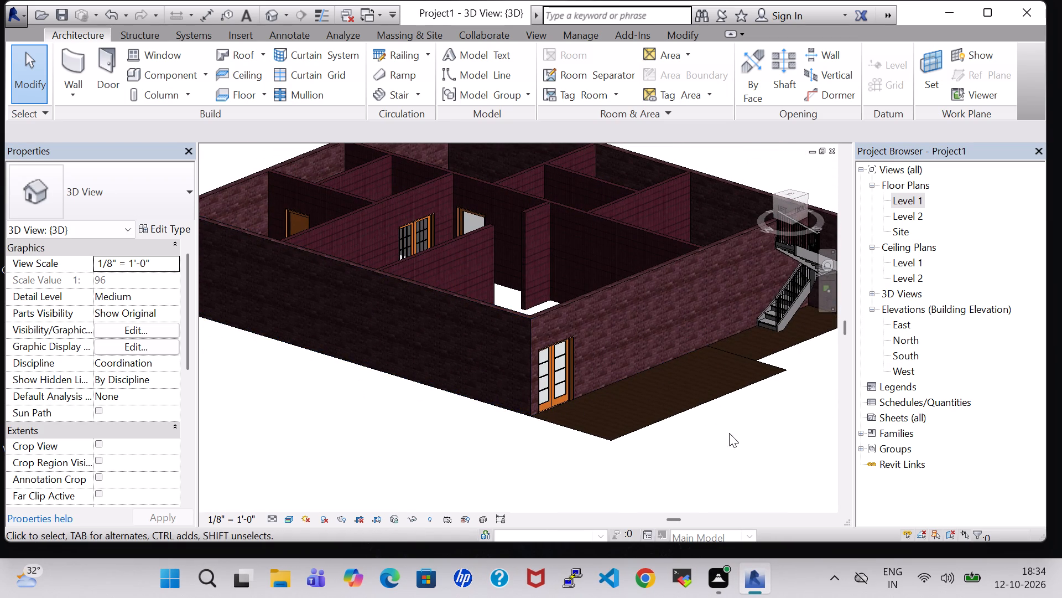
middle_drag(730, 433, 636, 426)
shift+middle_drag(793, 346, 725, 421)
Reopen the Level 1 floor plan with the whole layout in view.
double_click(904, 200)
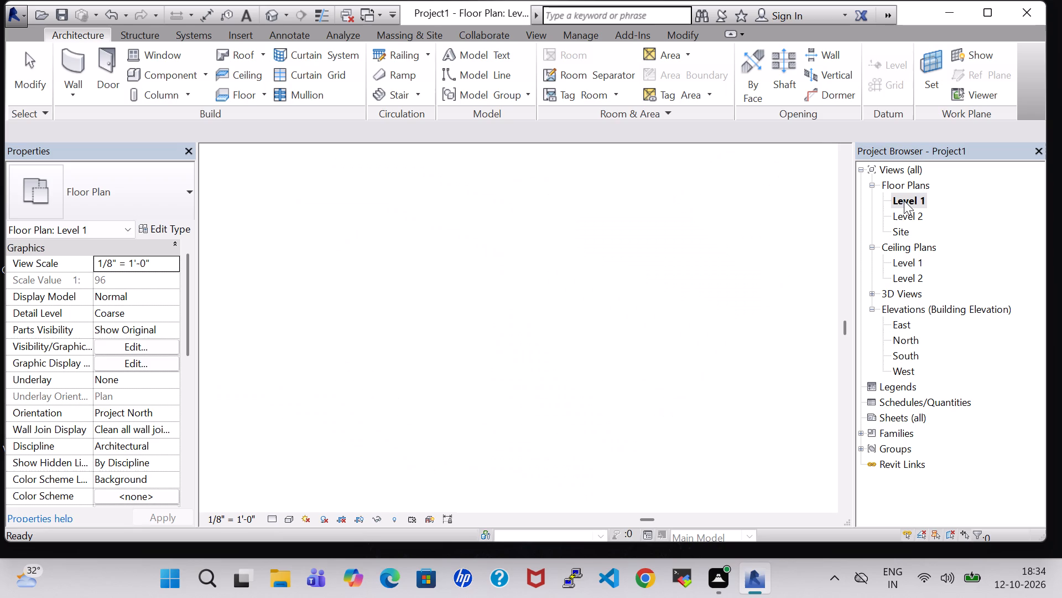
scroll(667, 304, down, 1)
middle_drag(746, 335, 720, 298)
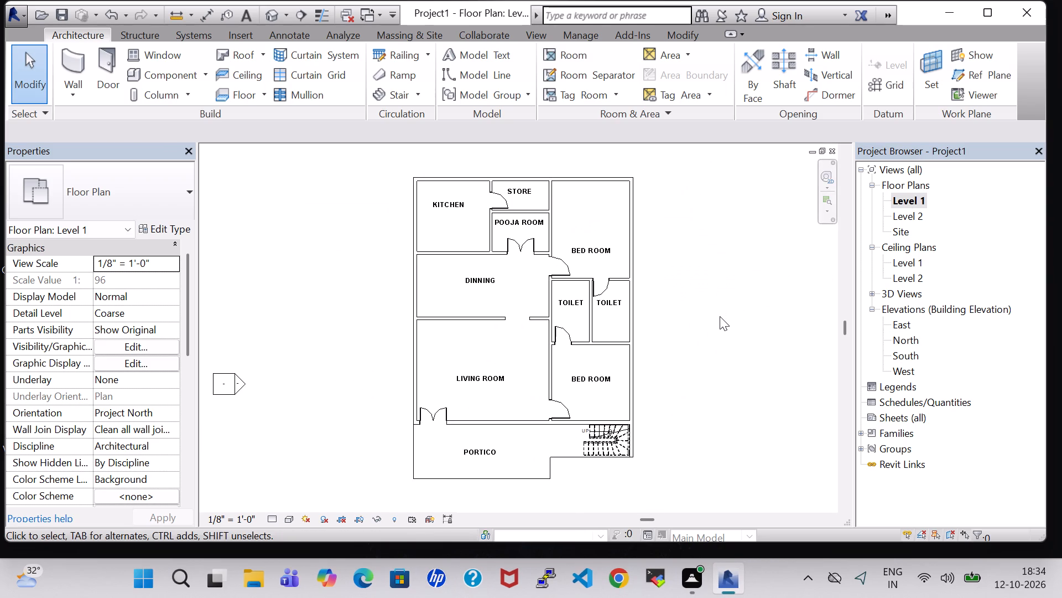
middle_drag(719, 320, 714, 311)
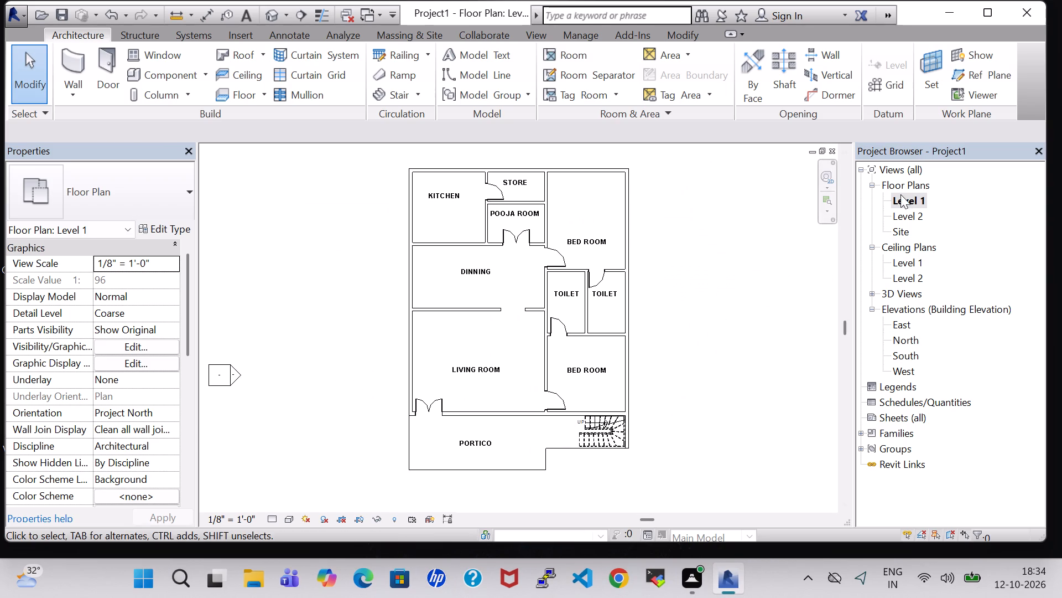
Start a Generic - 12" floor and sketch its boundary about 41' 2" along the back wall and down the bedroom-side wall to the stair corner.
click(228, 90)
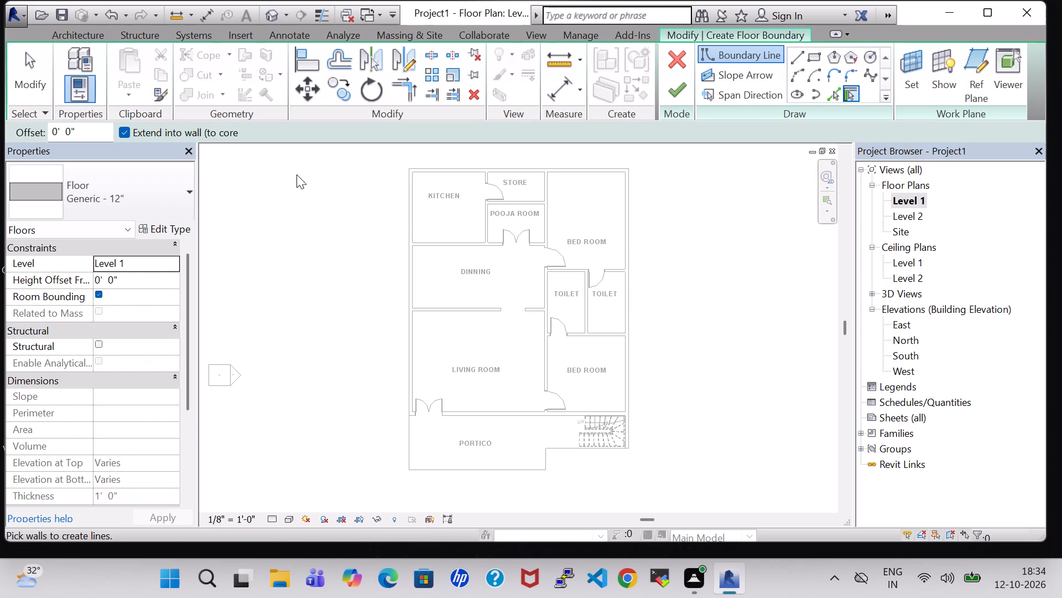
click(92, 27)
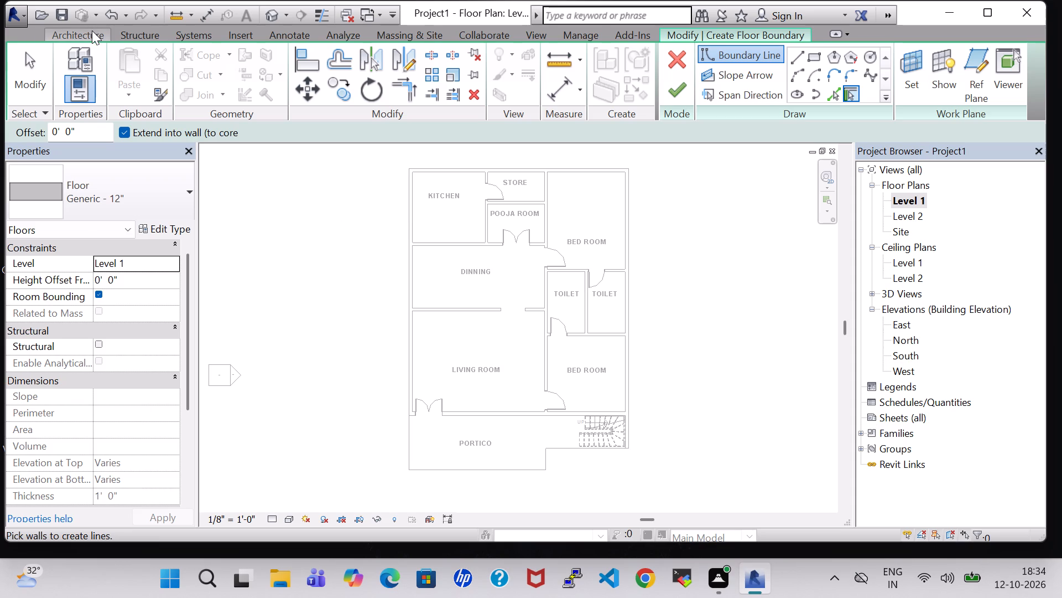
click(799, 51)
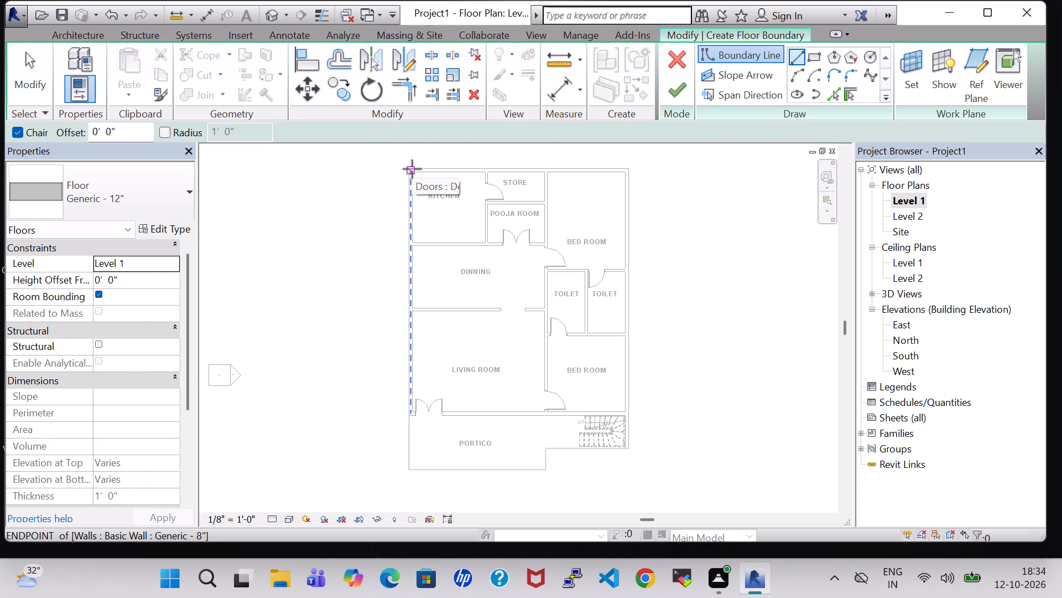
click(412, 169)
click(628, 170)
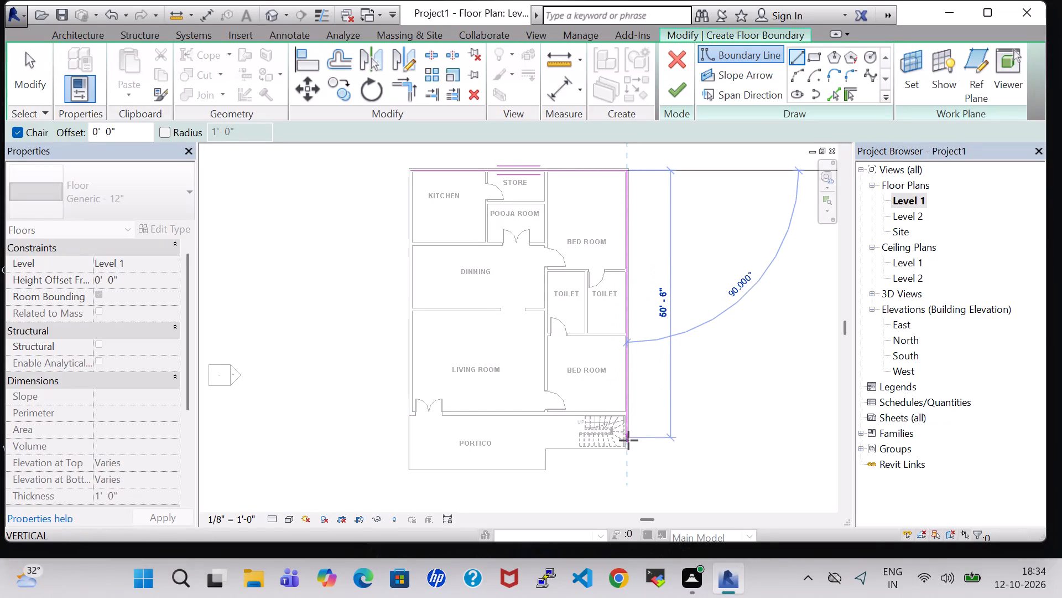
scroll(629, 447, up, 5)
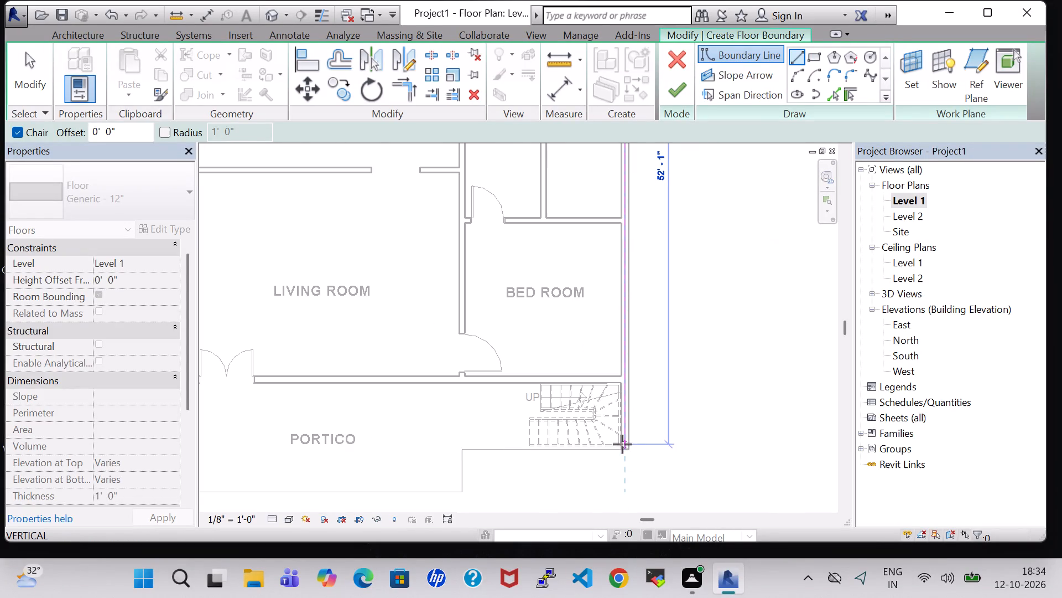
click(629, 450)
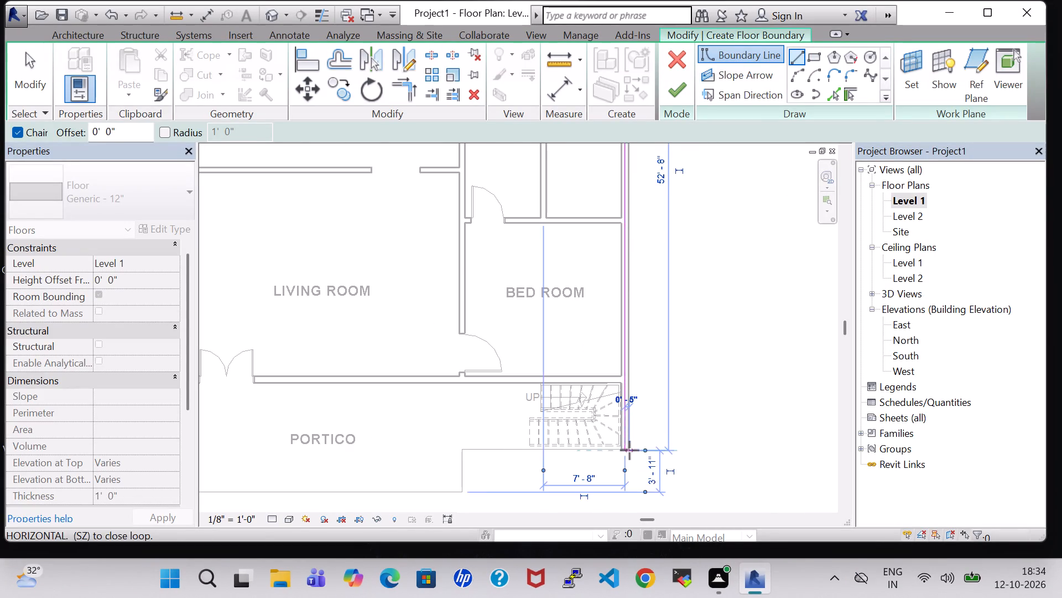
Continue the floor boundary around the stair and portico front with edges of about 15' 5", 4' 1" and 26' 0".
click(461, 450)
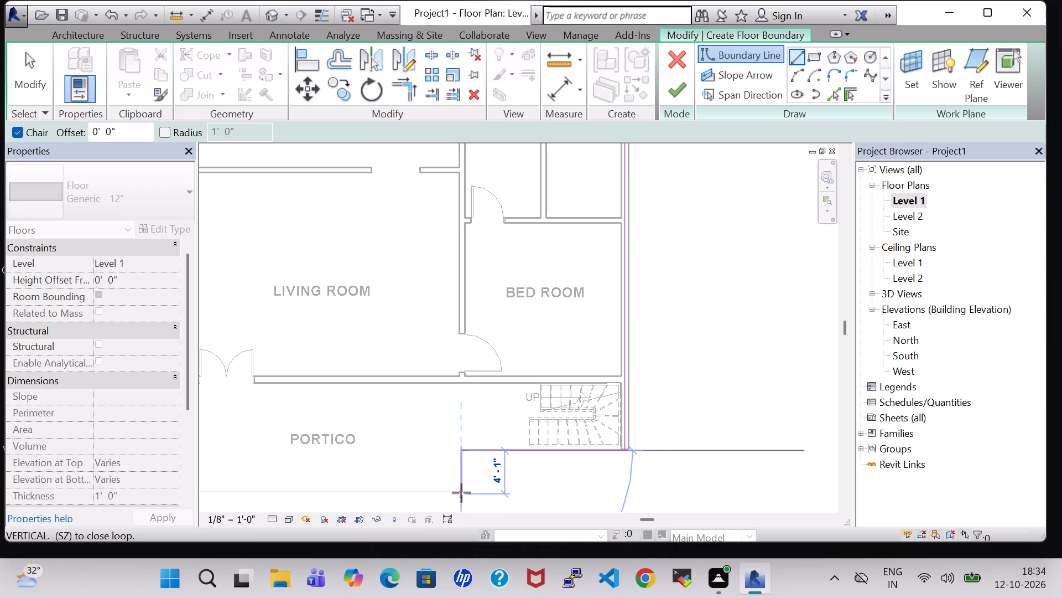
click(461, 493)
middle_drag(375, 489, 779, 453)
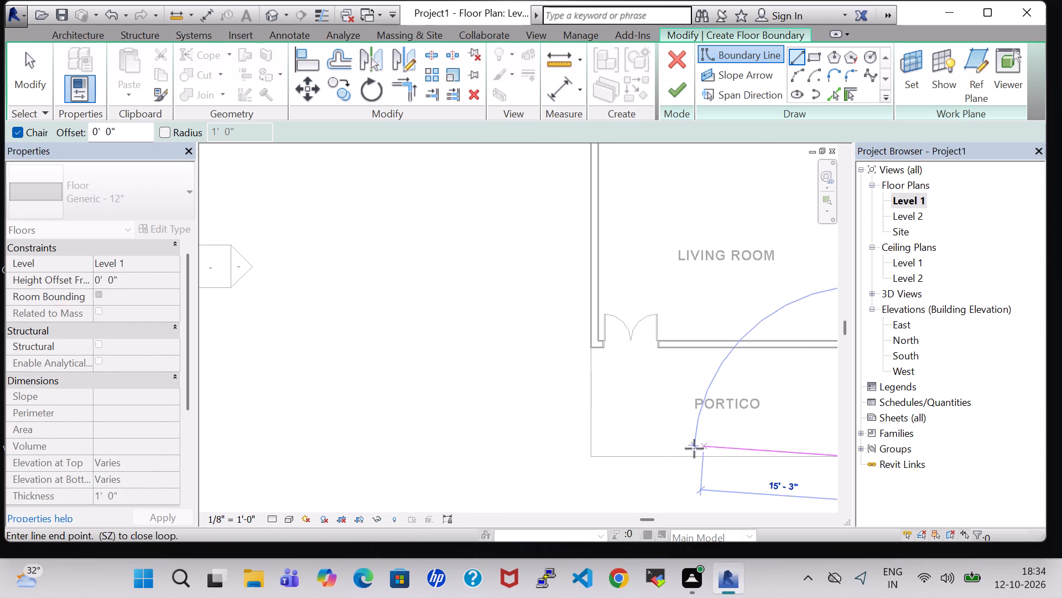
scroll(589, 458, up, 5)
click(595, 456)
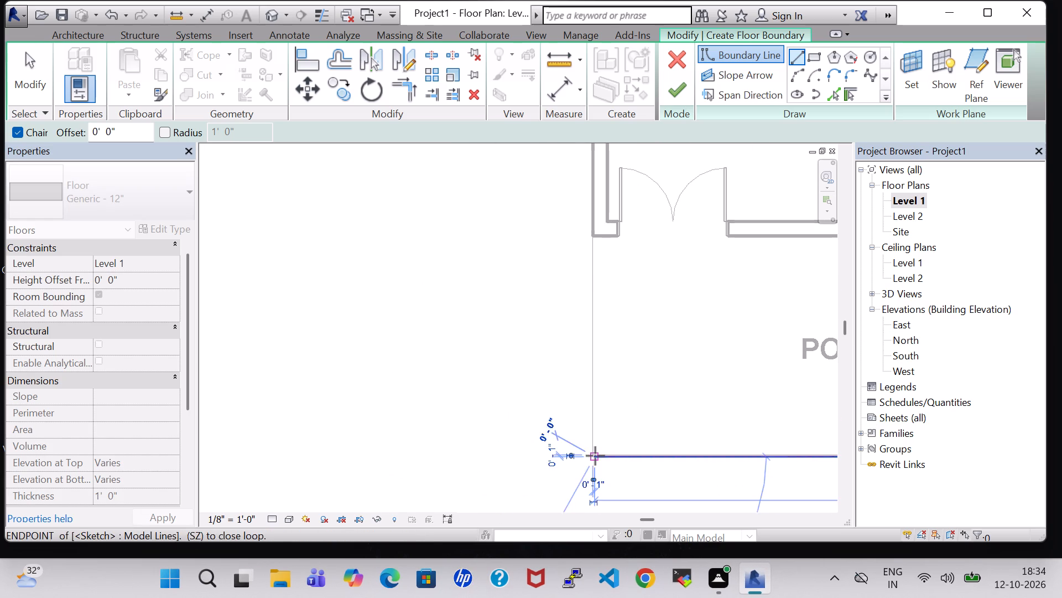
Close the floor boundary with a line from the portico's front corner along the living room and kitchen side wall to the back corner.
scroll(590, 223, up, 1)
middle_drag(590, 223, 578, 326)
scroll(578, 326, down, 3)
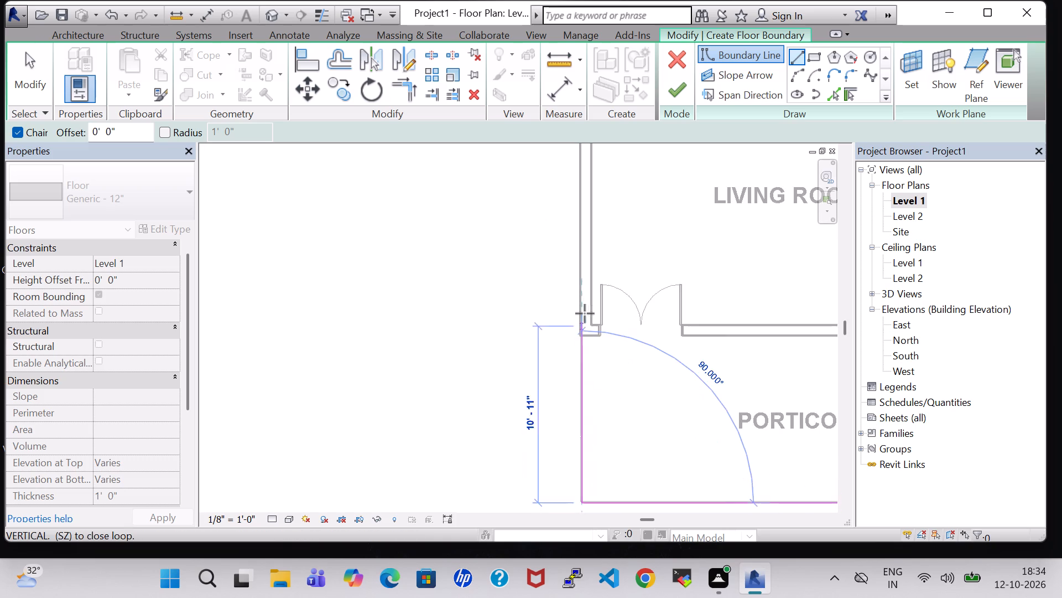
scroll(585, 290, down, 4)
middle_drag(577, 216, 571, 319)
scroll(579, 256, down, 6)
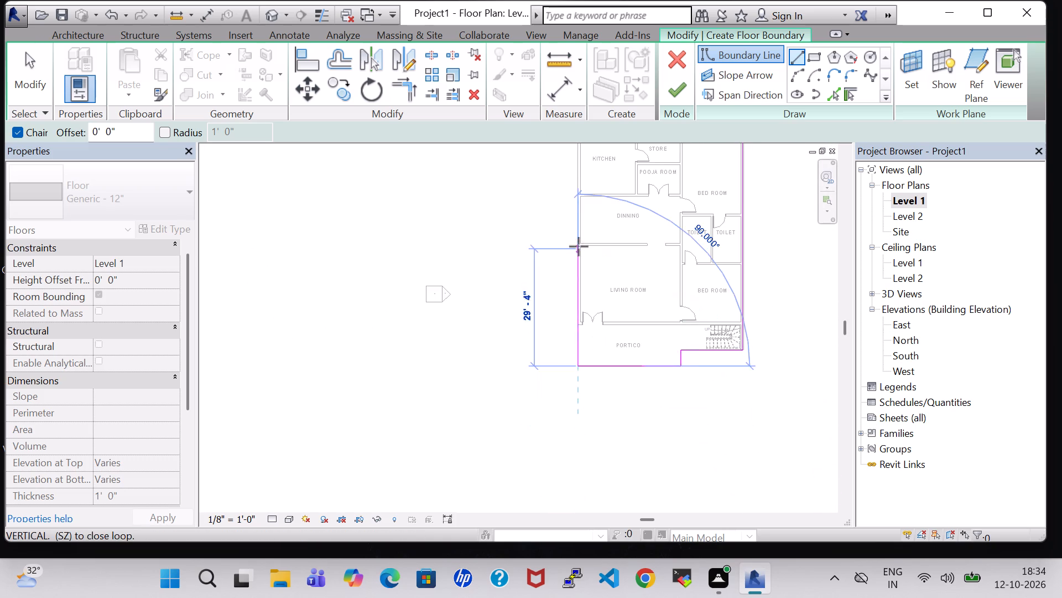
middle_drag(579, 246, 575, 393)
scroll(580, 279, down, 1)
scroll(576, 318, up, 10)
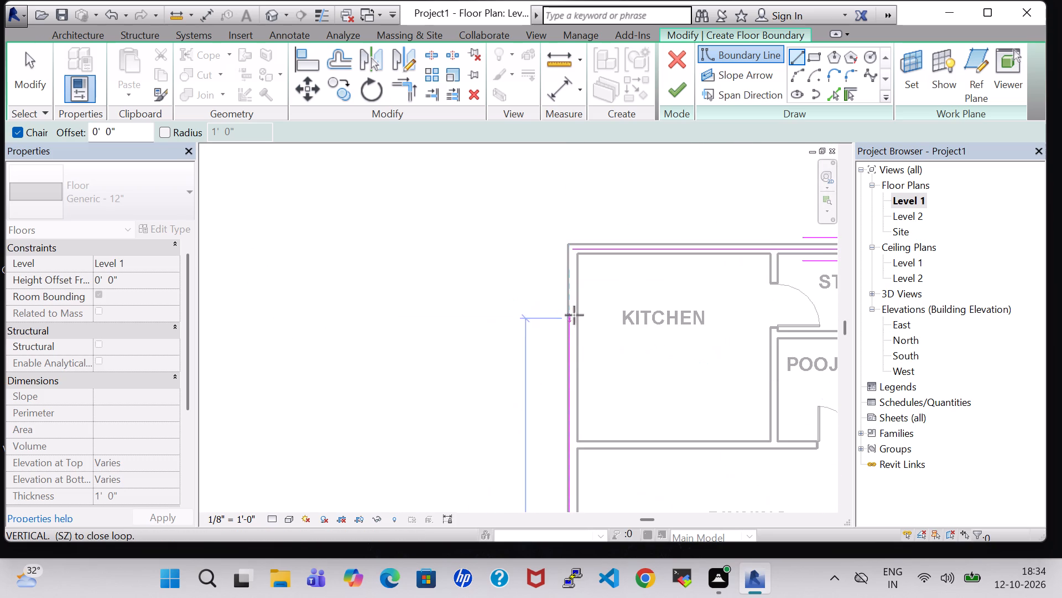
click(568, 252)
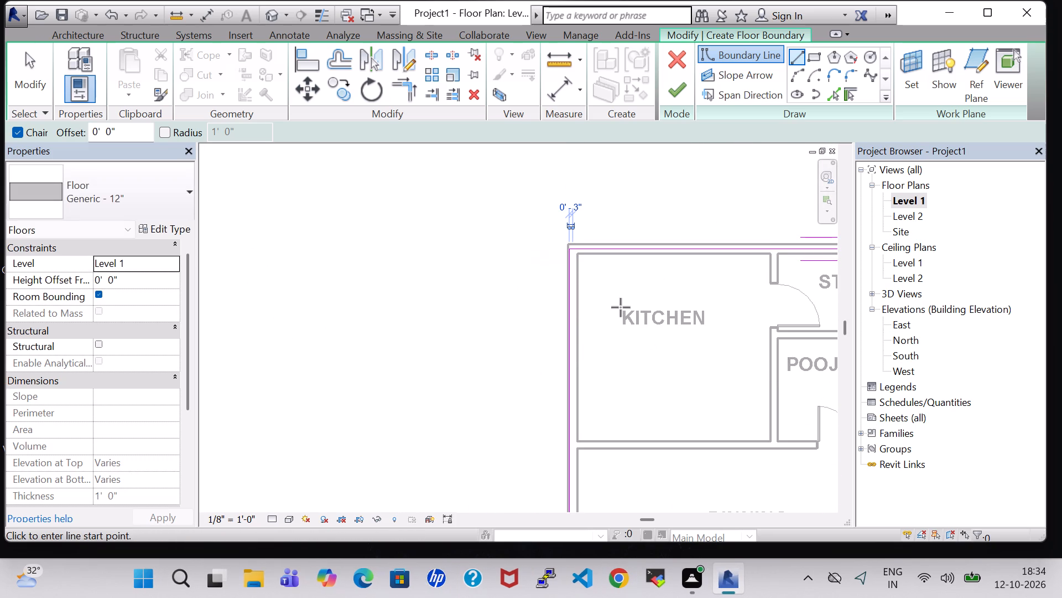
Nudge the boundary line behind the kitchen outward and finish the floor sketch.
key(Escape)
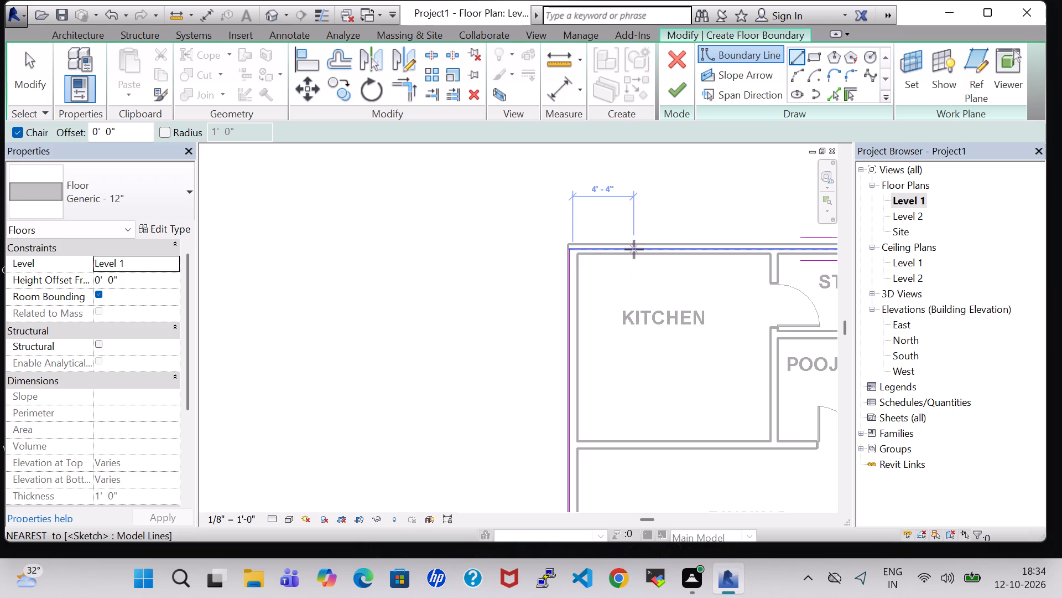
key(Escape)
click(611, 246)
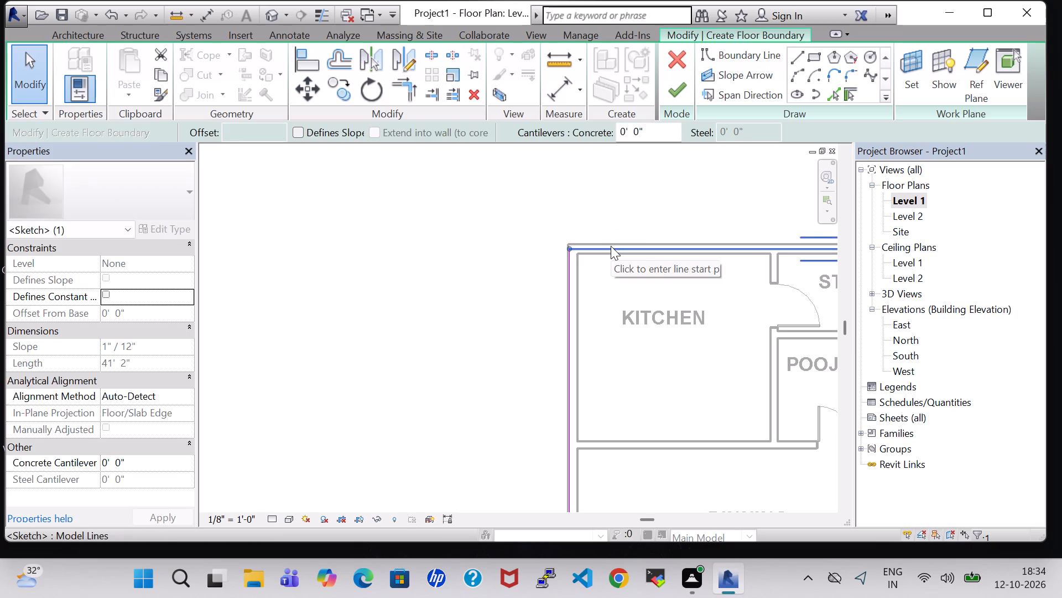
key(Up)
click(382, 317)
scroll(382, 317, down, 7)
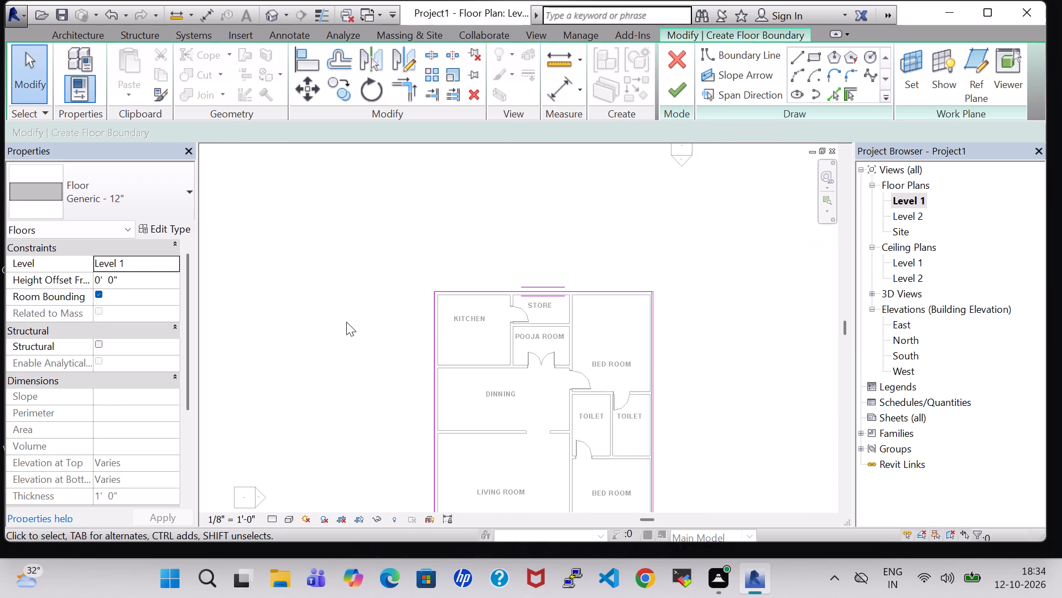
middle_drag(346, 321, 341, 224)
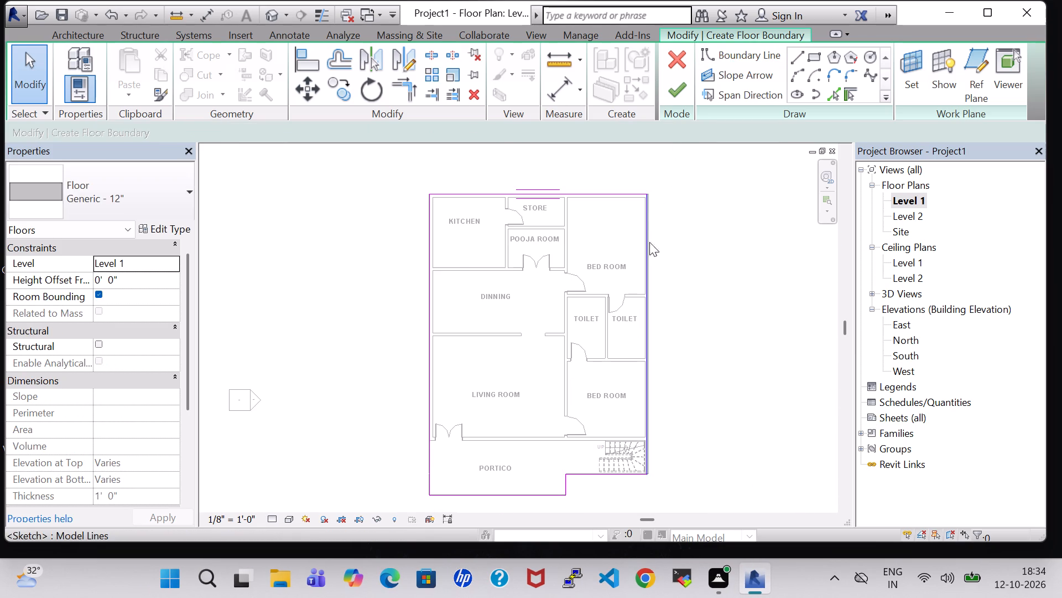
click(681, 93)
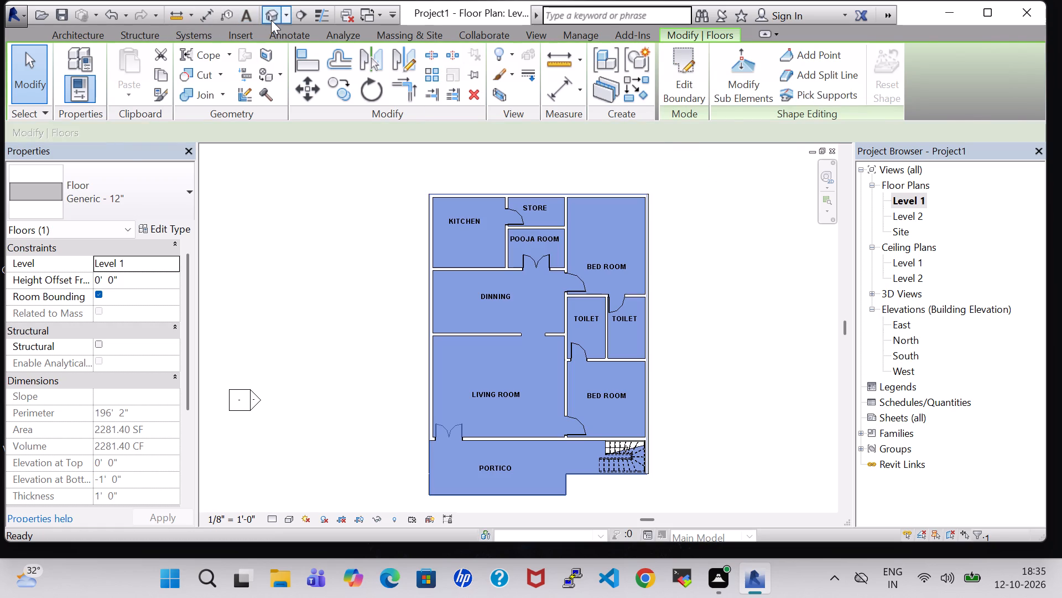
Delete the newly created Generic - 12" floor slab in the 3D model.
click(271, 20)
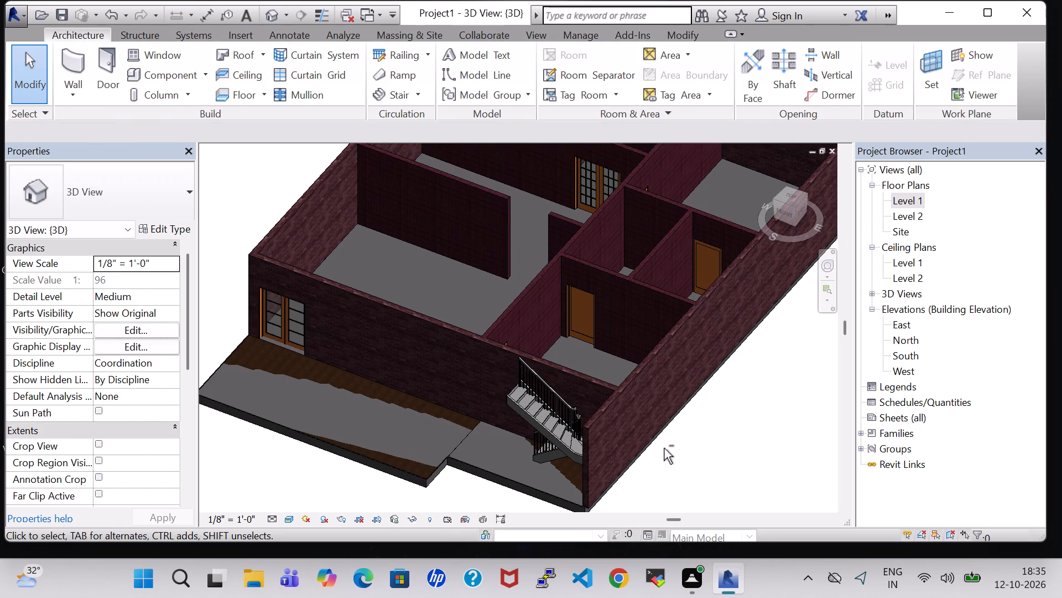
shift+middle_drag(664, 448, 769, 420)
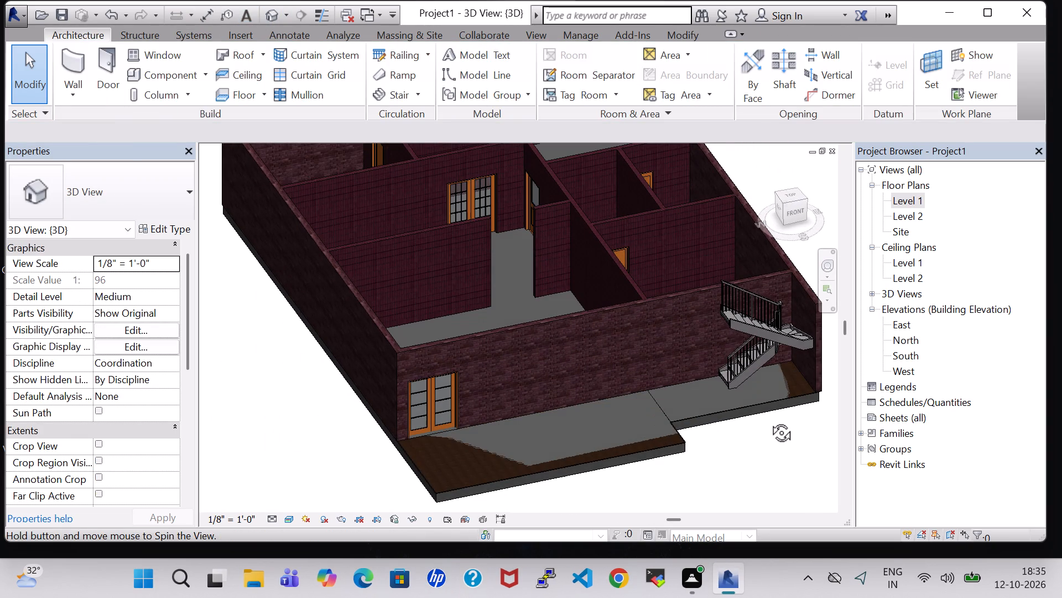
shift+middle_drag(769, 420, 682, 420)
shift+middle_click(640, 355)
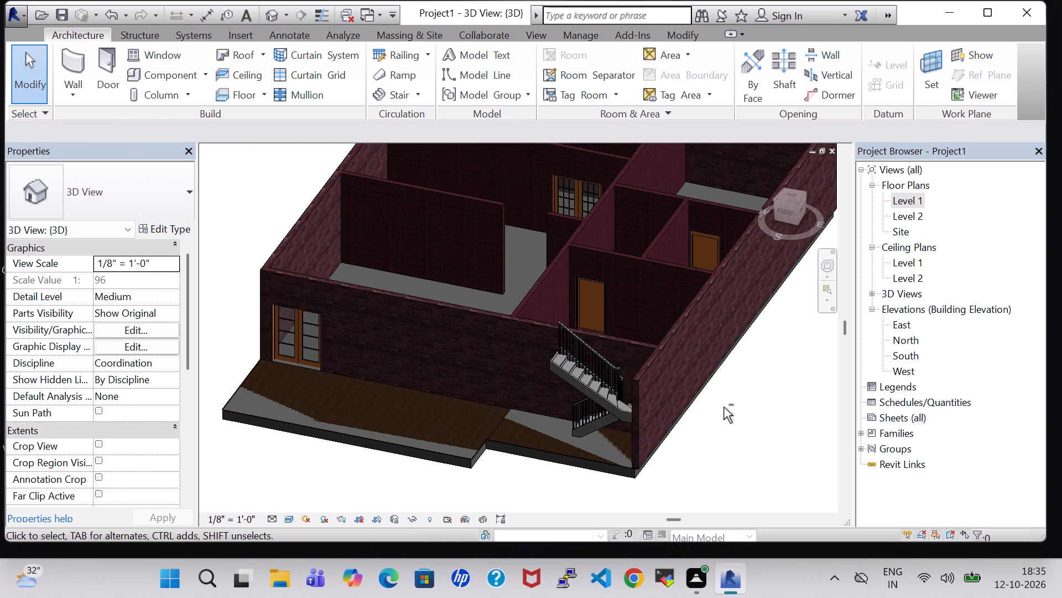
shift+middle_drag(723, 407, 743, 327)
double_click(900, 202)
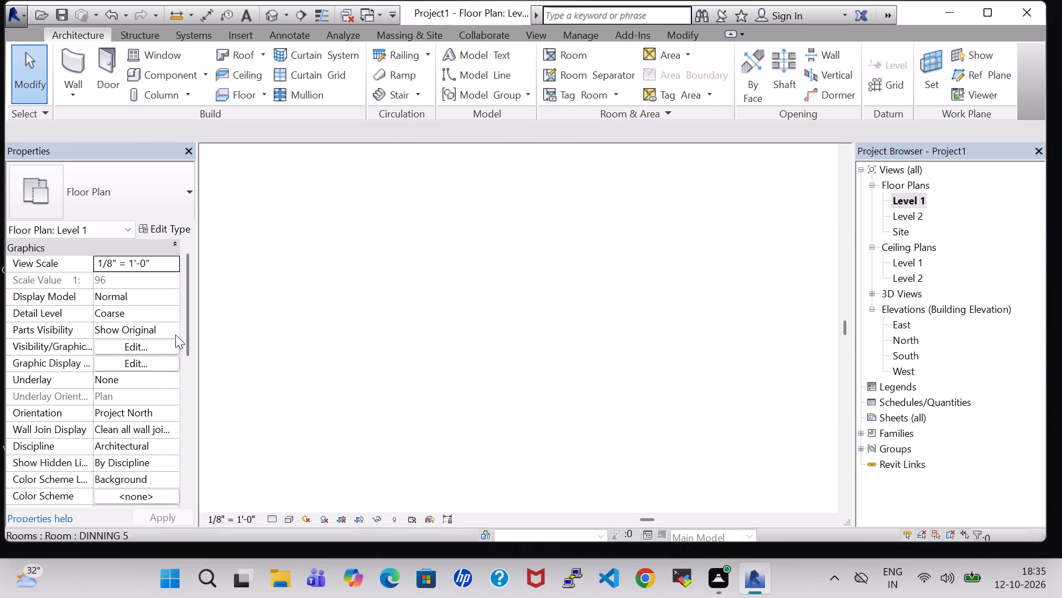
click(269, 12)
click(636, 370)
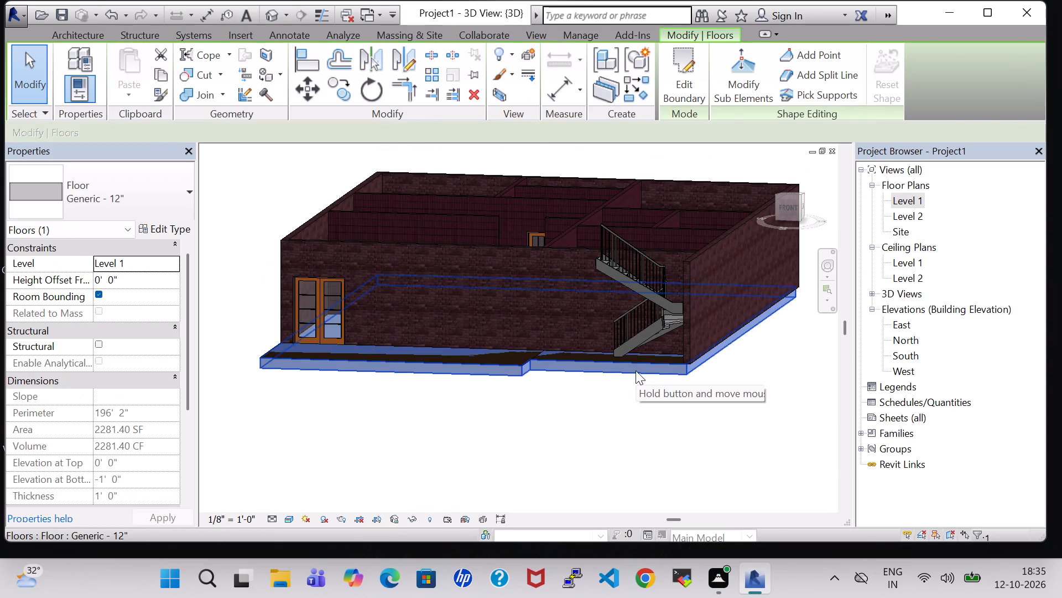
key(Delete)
Start a new Generic - 12" floor on Level 1 and sketch its boundary about 41' 7" along the back wall's outer face.
double_click(915, 195)
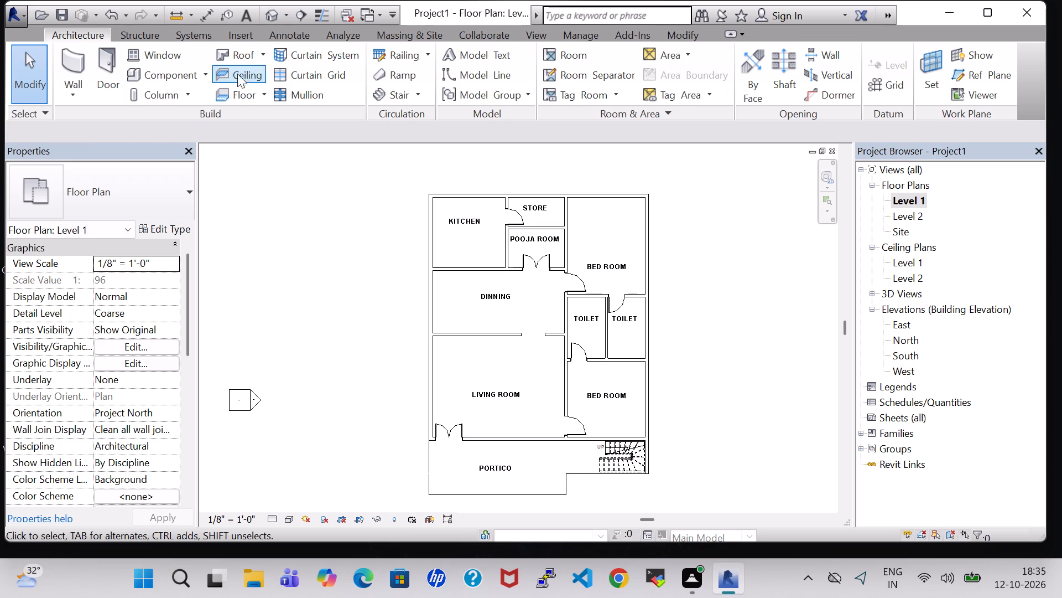
click(235, 91)
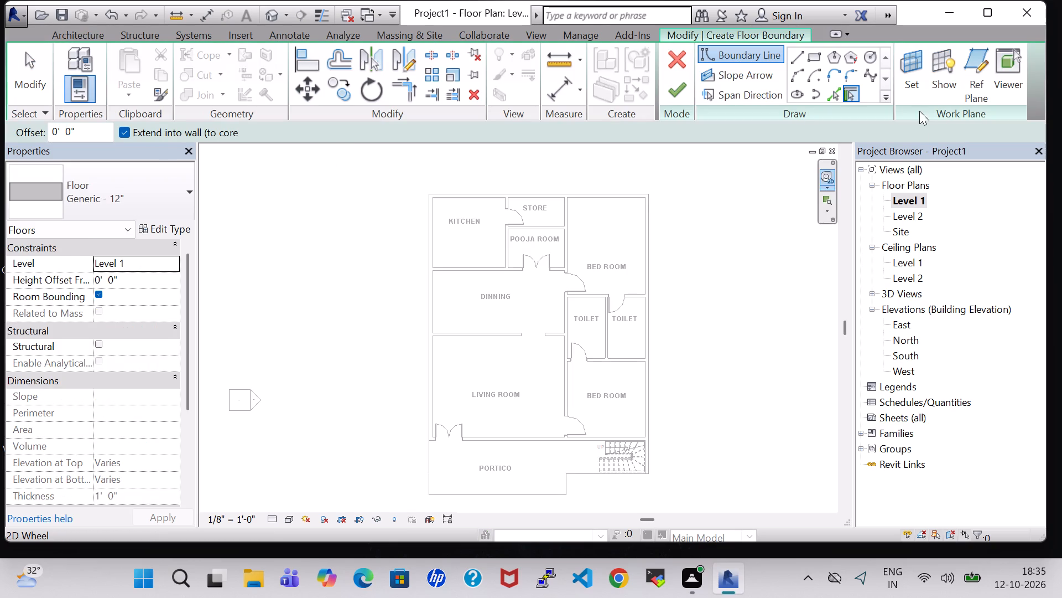
click(804, 57)
scroll(378, 179, up, 6)
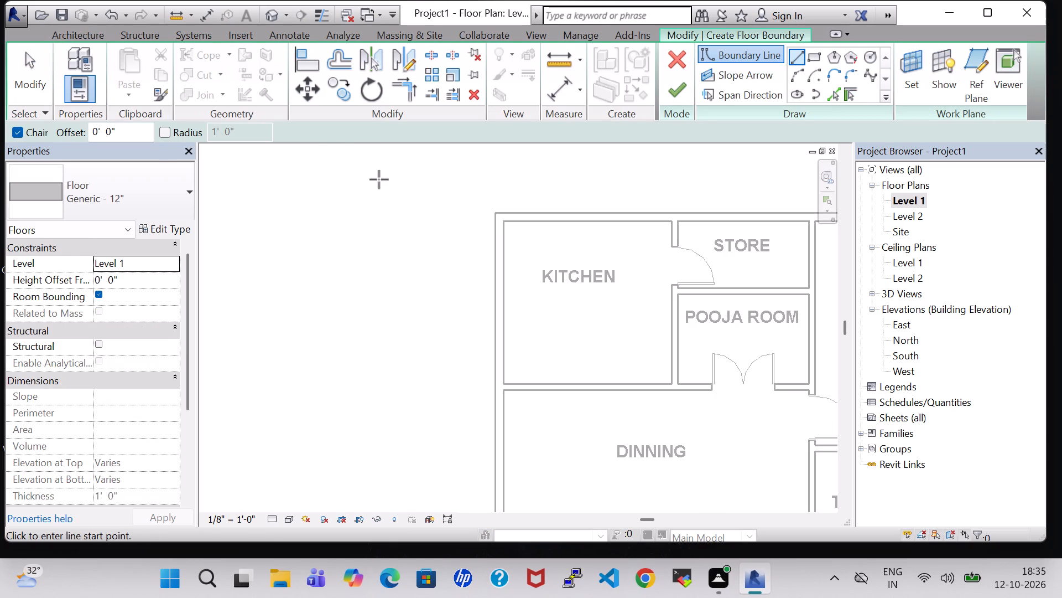
click(497, 213)
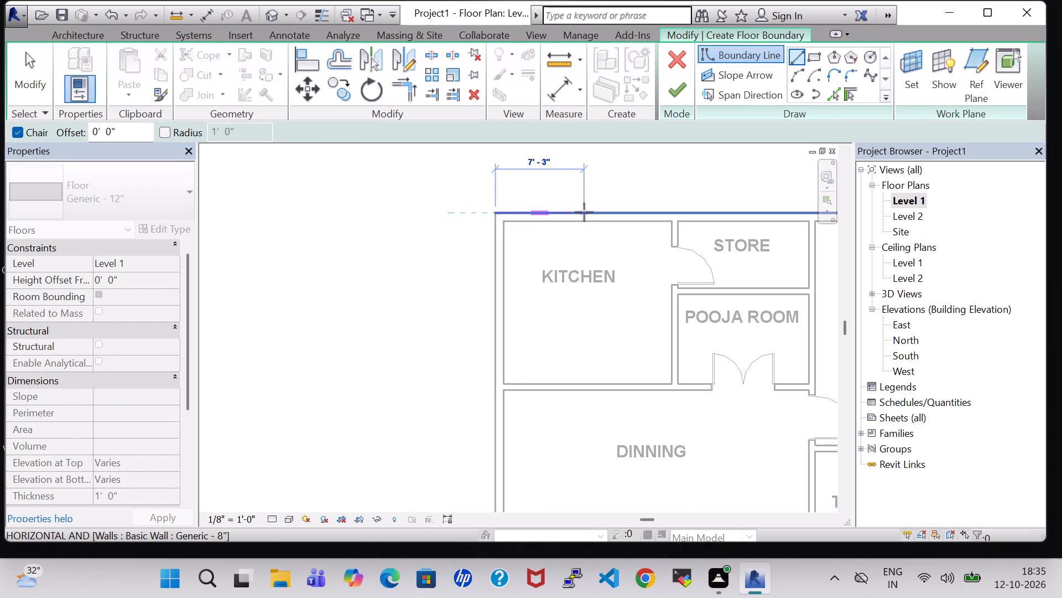
middle_drag(584, 212, 355, 200)
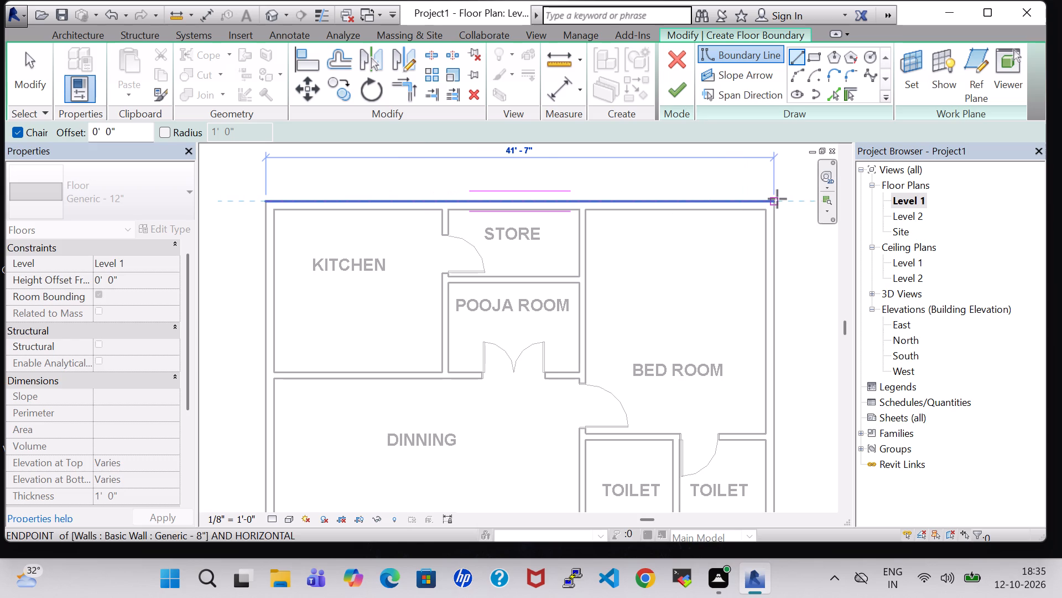
scroll(769, 204, up, 6)
click(784, 197)
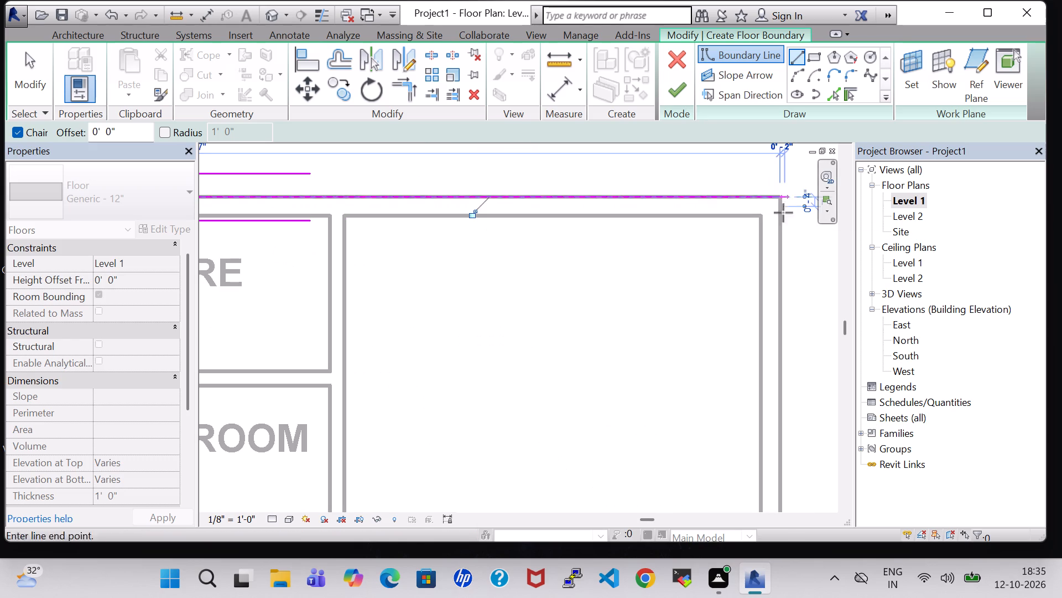
Extend the floor boundary down the bedroom-side wall's outer face to the outer corner beside the stair.
middle_drag(783, 340, 747, 227)
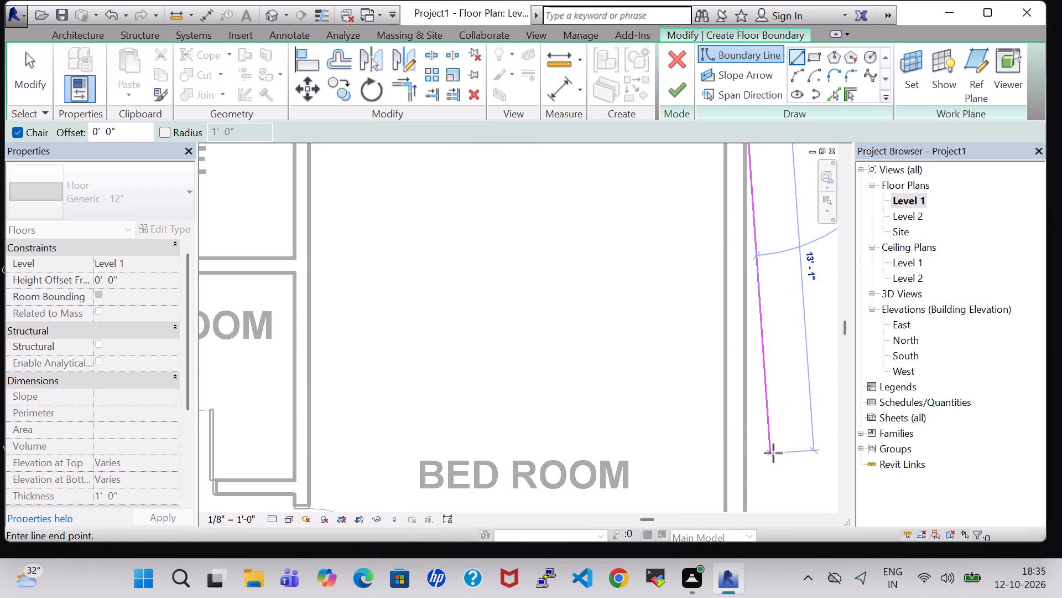
middle_drag(752, 482, 762, 270)
scroll(752, 482, down, 1)
scroll(764, 285, down, 1)
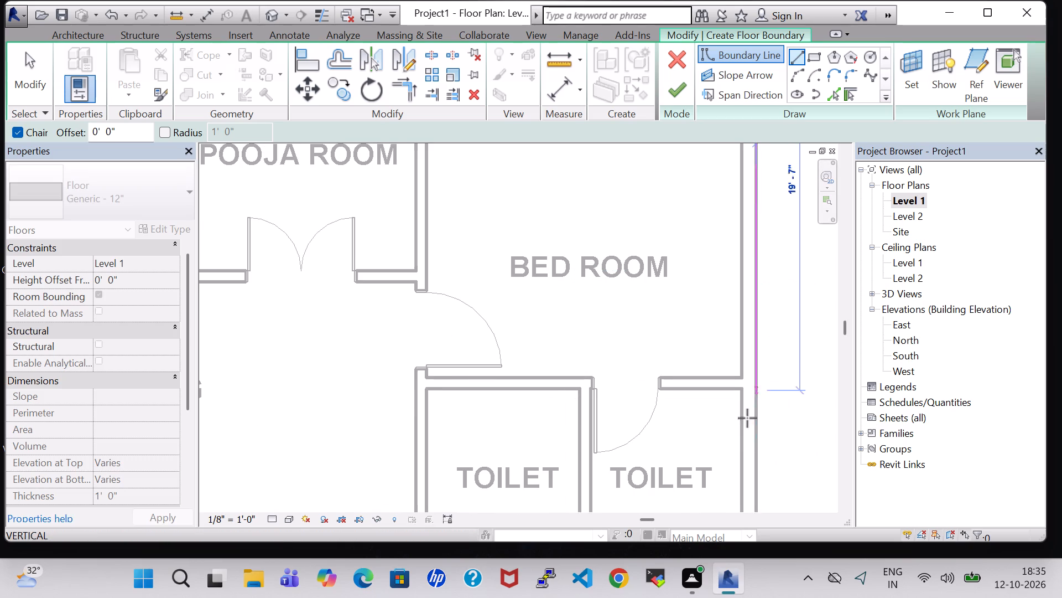
middle_drag(745, 453, 753, 231)
middle_drag(765, 411, 741, 174)
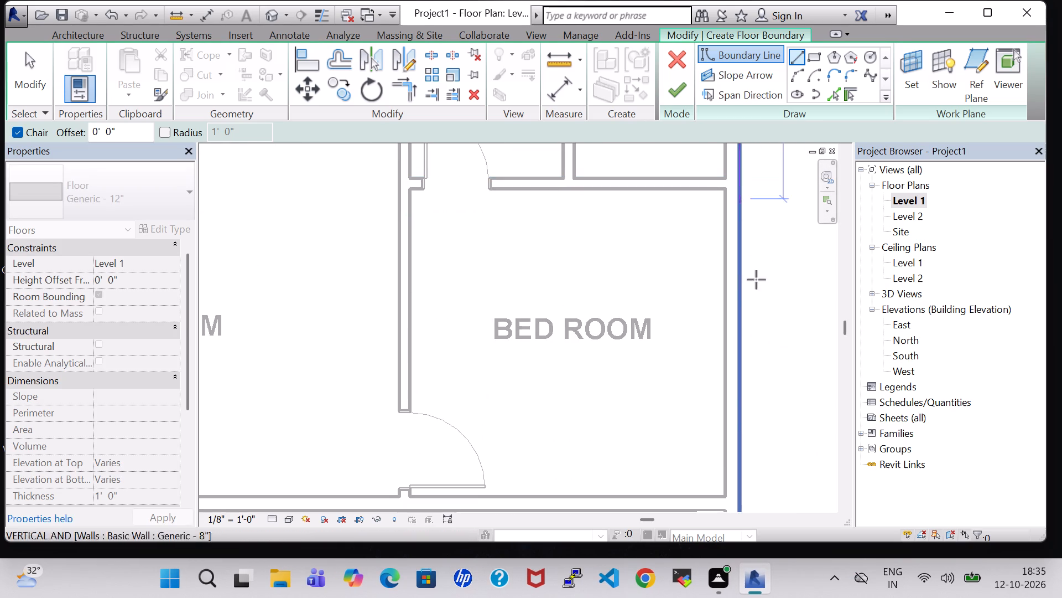
middle_drag(757, 387, 745, 126)
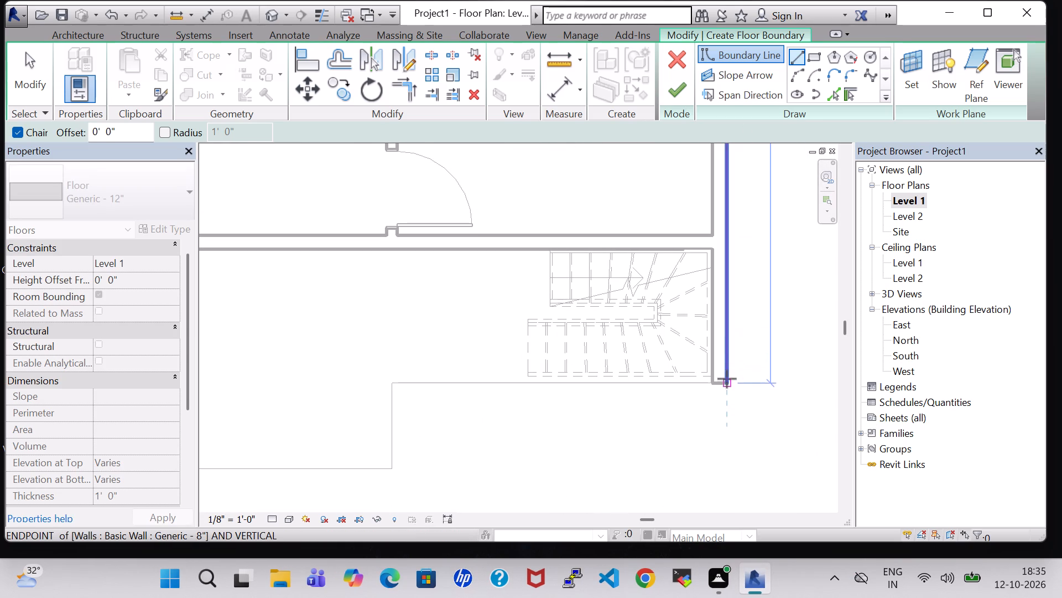
scroll(727, 380, up, 6)
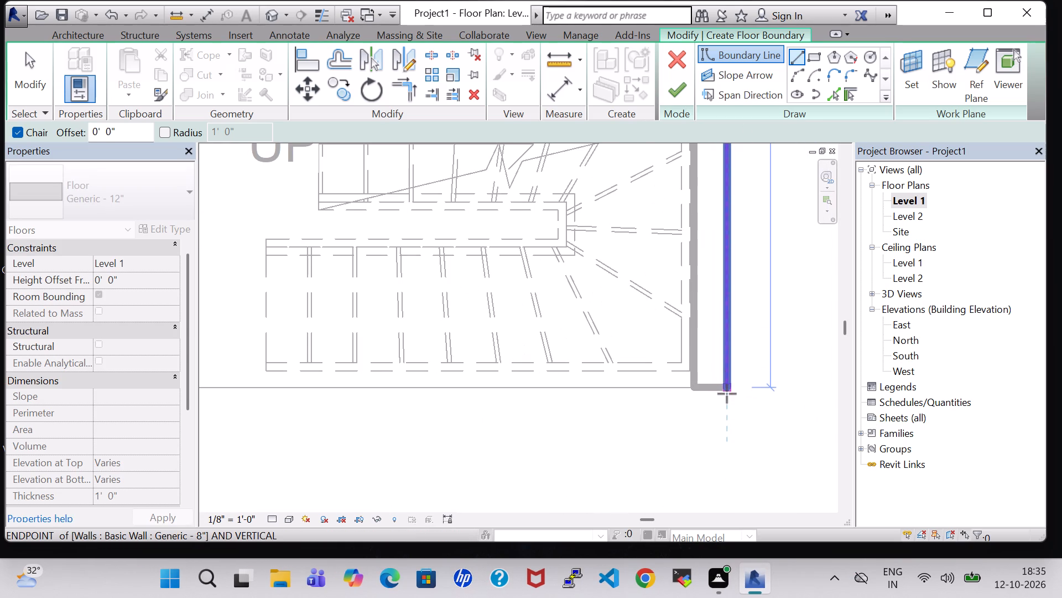
click(728, 390)
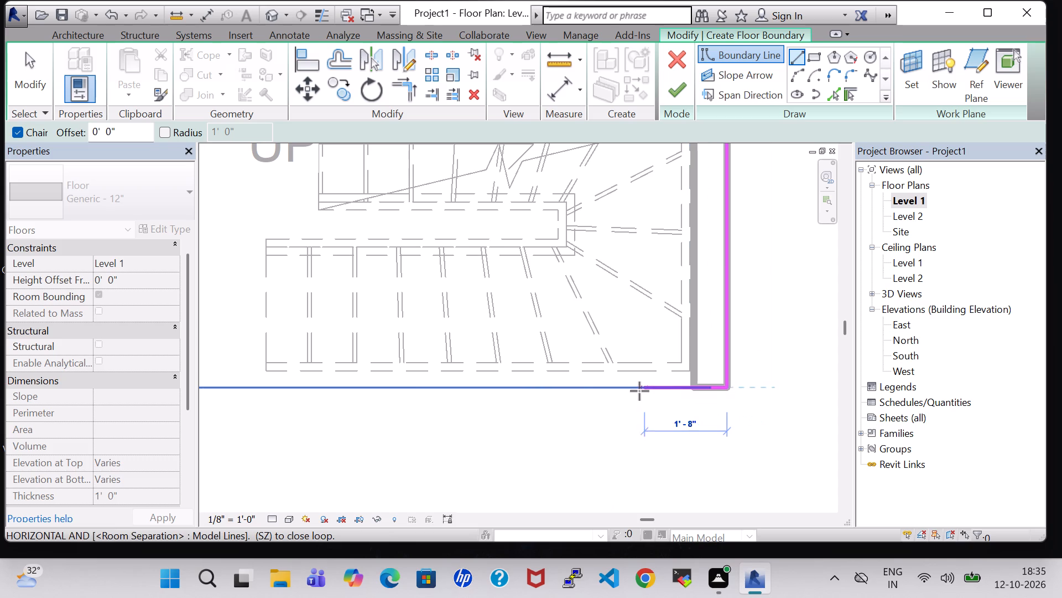
Continue the floor boundary along the front edge past the stair, then 4' 0" outward to the portico's inner front corner.
middle_drag(340, 379, 553, 366)
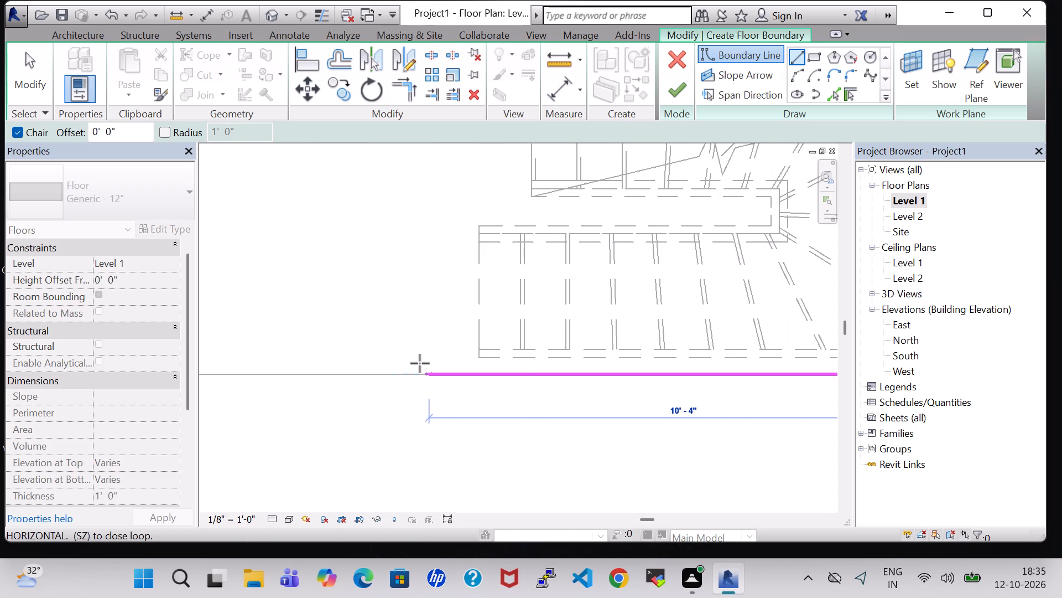
middle_drag(420, 363, 726, 350)
click(469, 359)
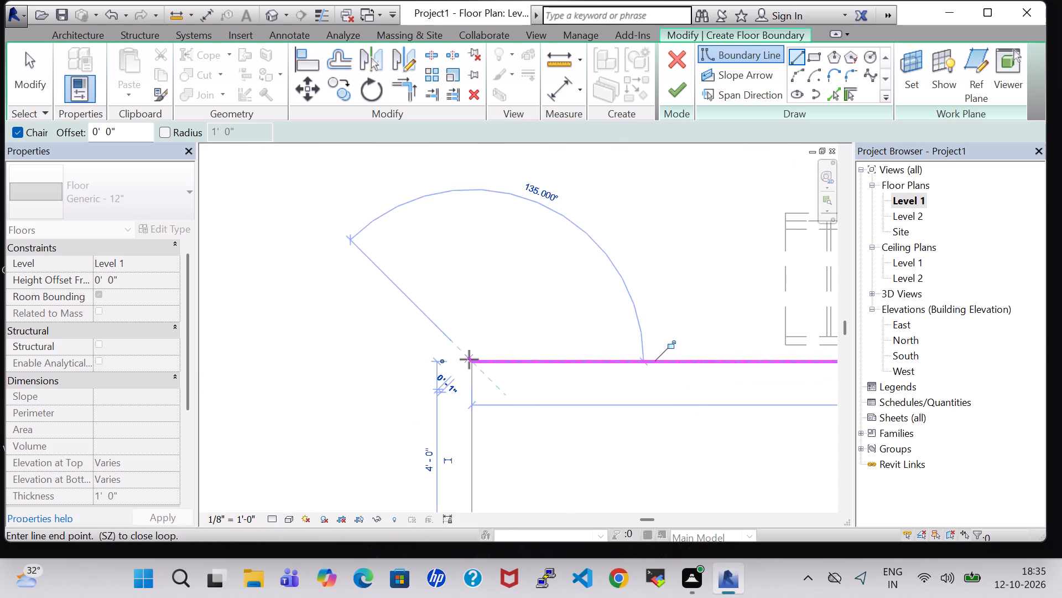
middle_drag(473, 406, 532, 108)
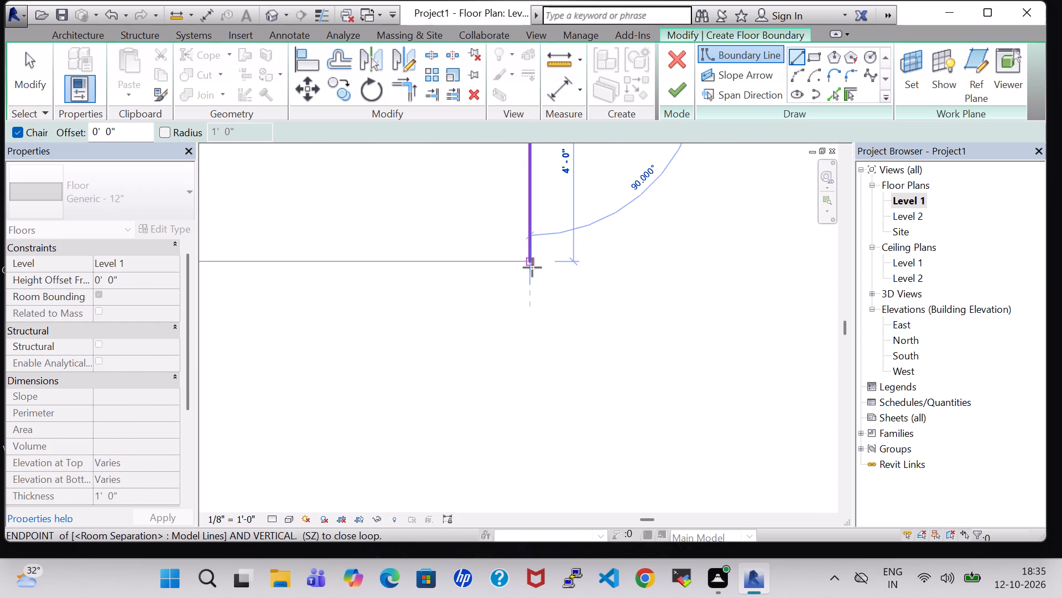
click(530, 261)
Extend the floor boundary along the portico's front edge to its far outer corner.
middle_drag(420, 262, 638, 270)
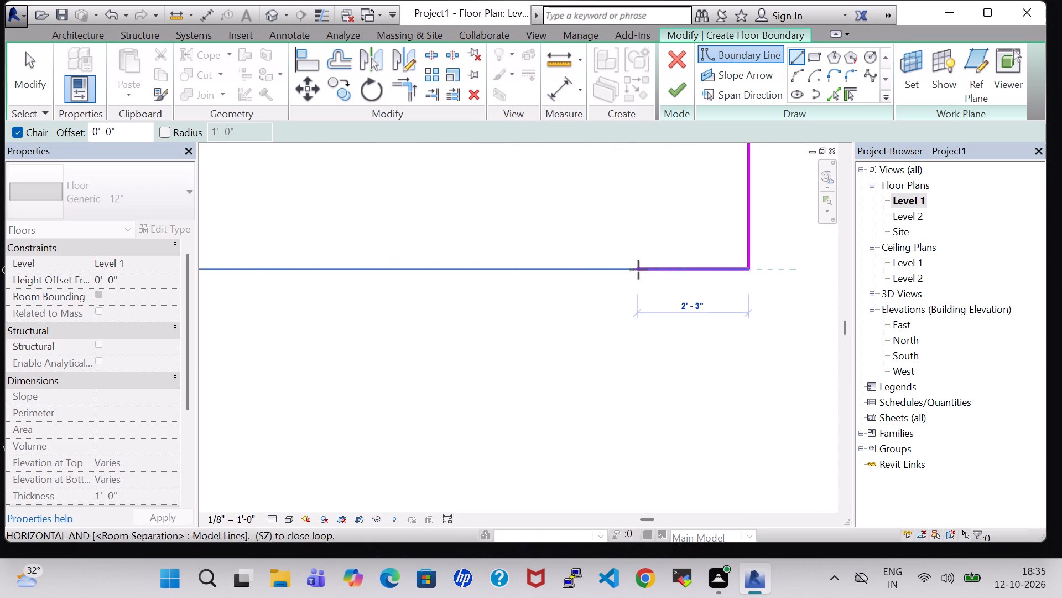
middle_drag(178, 253, 218, 261)
middle_drag(219, 261, 642, 258)
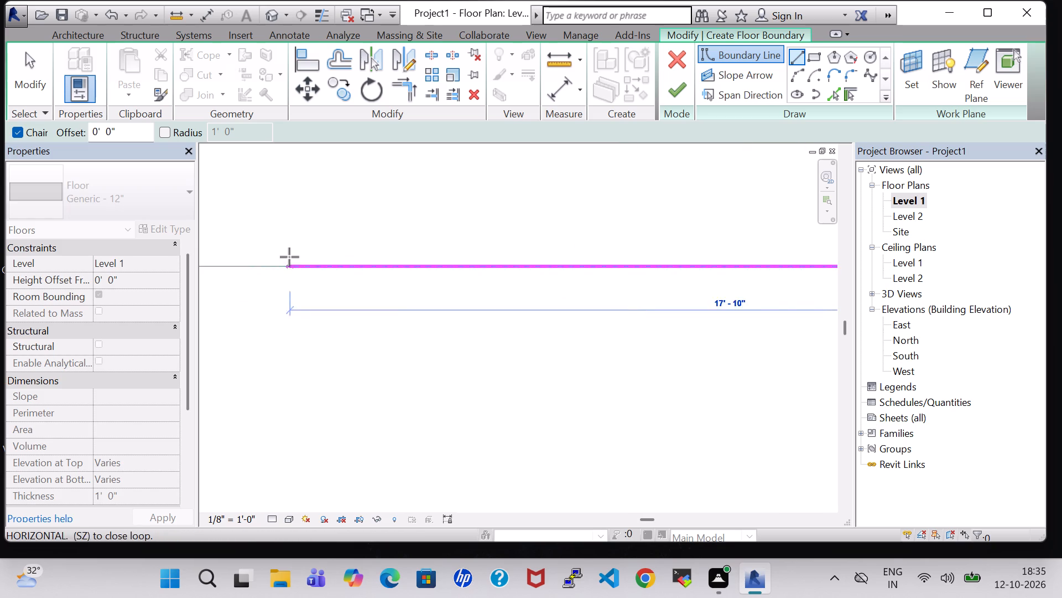
middle_drag(289, 257, 710, 266)
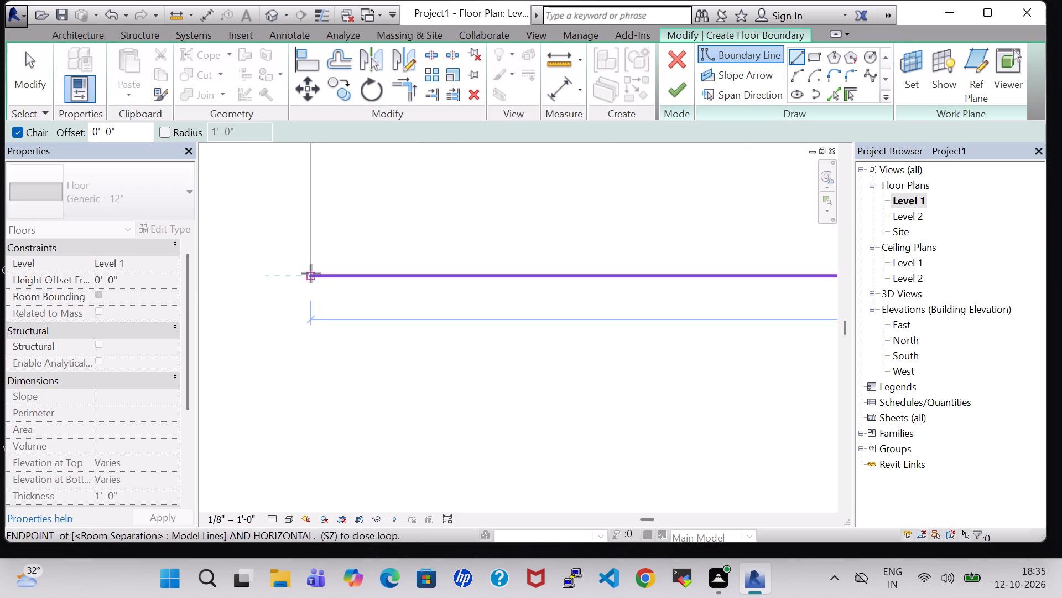
click(311, 274)
Close the floor boundary up the living and dining side wall's outer face to the back corner and finish the Generic - 12" floor.
middle_drag(313, 230, 325, 354)
scroll(315, 325, down, 2)
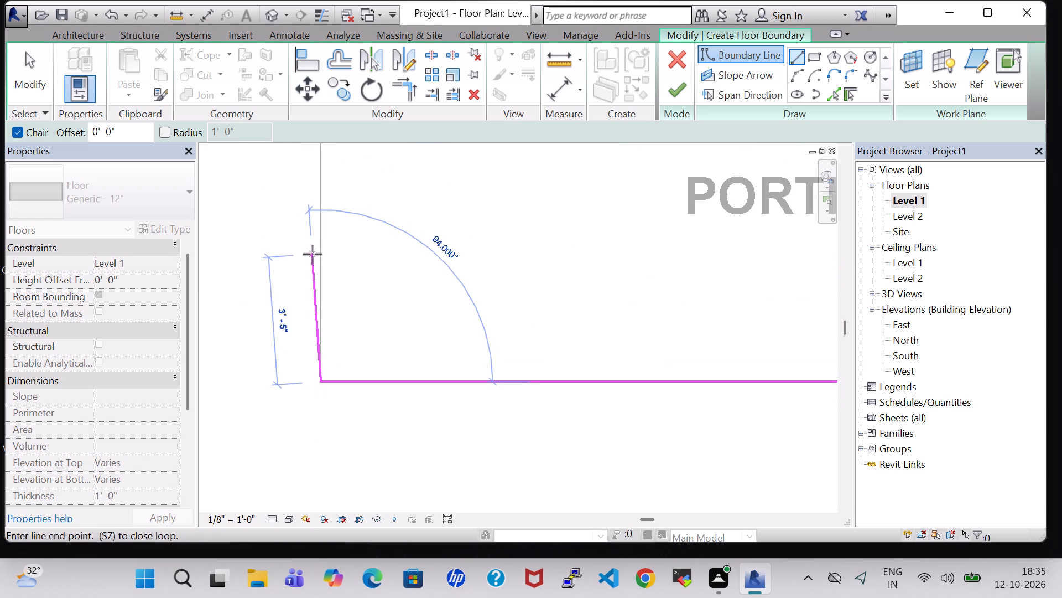
middle_drag(324, 212, 326, 391)
middle_drag(325, 239, 325, 425)
middle_drag(323, 255, 319, 501)
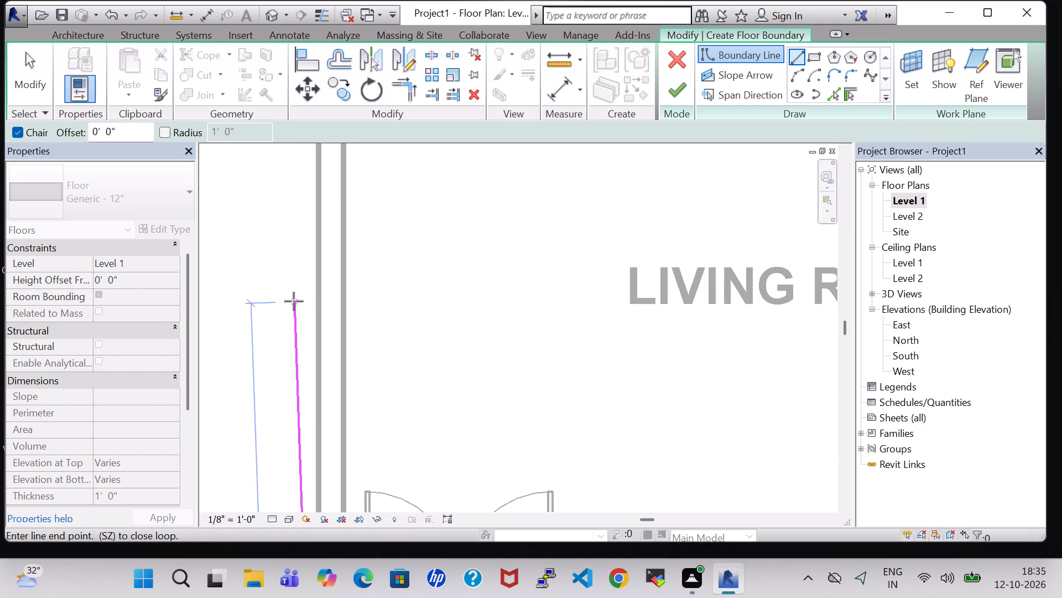
middle_drag(311, 300, 318, 478)
middle_drag(328, 246, 328, 294)
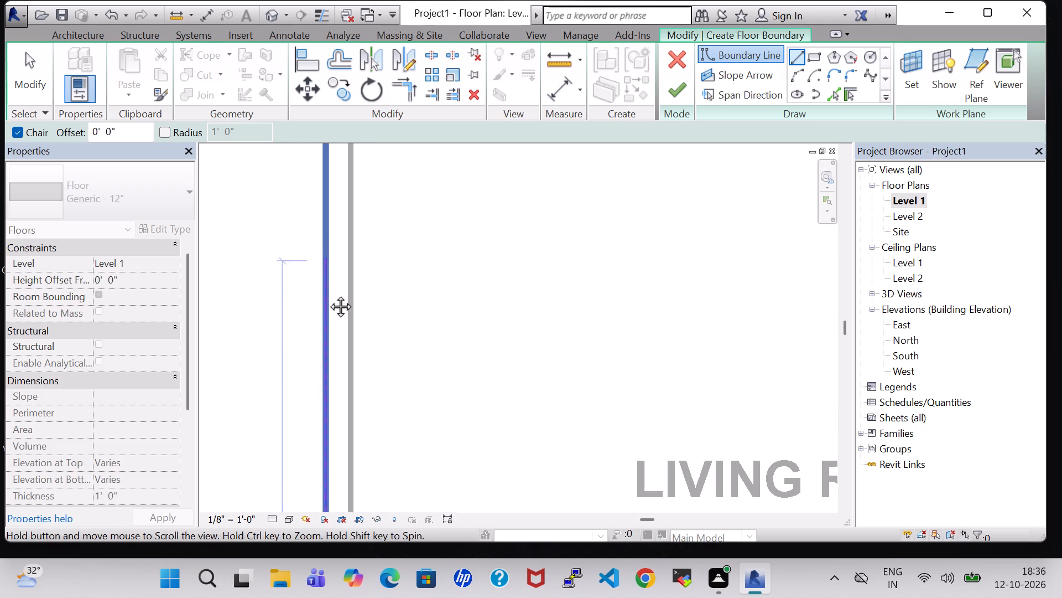
middle_drag(328, 294, 322, 446)
middle_drag(317, 262, 277, 521)
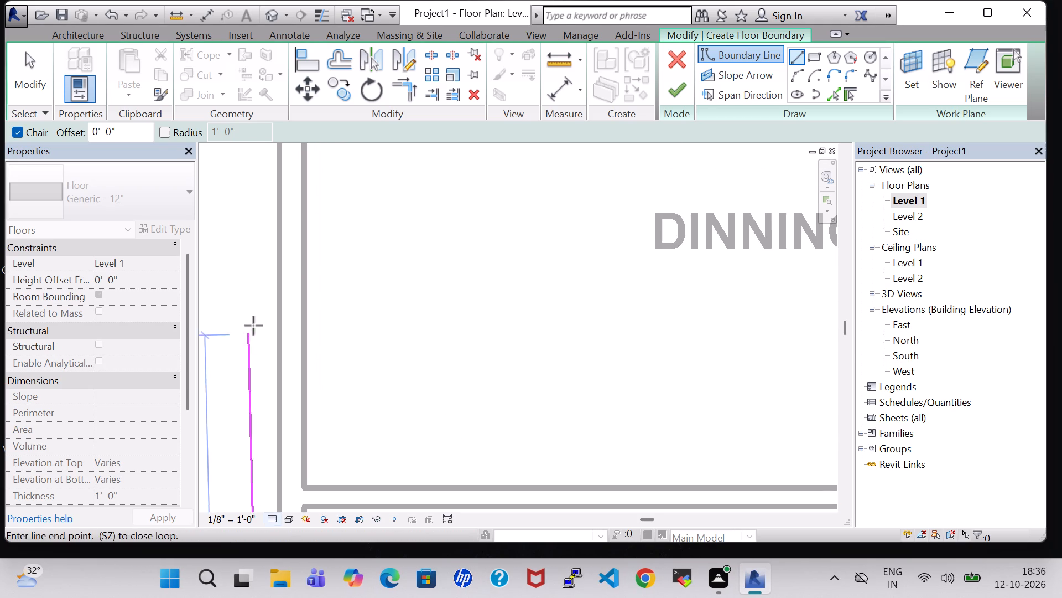
scroll(280, 324, down, 6)
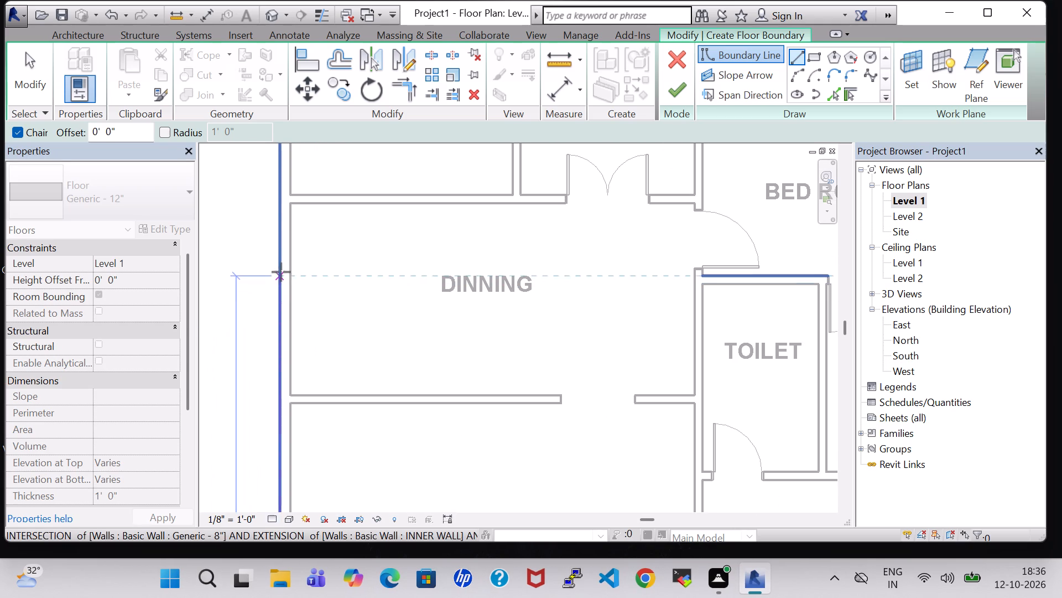
middle_drag(281, 240, 284, 457)
scroll(288, 237, up, 3)
middle_drag(280, 226, 275, 417)
scroll(275, 391, up, 8)
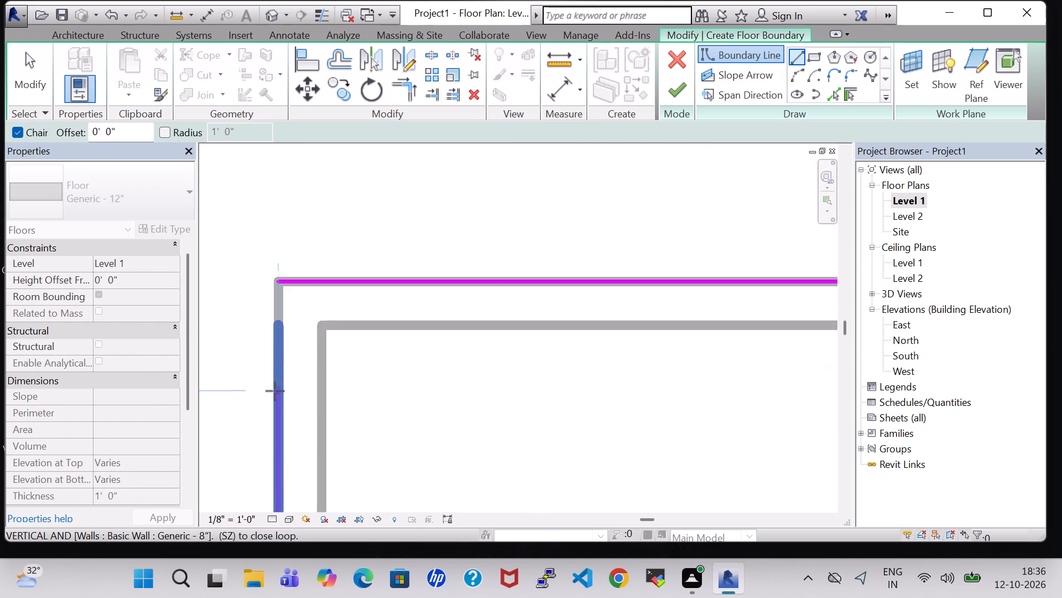
scroll(275, 391, up, 1)
click(279, 246)
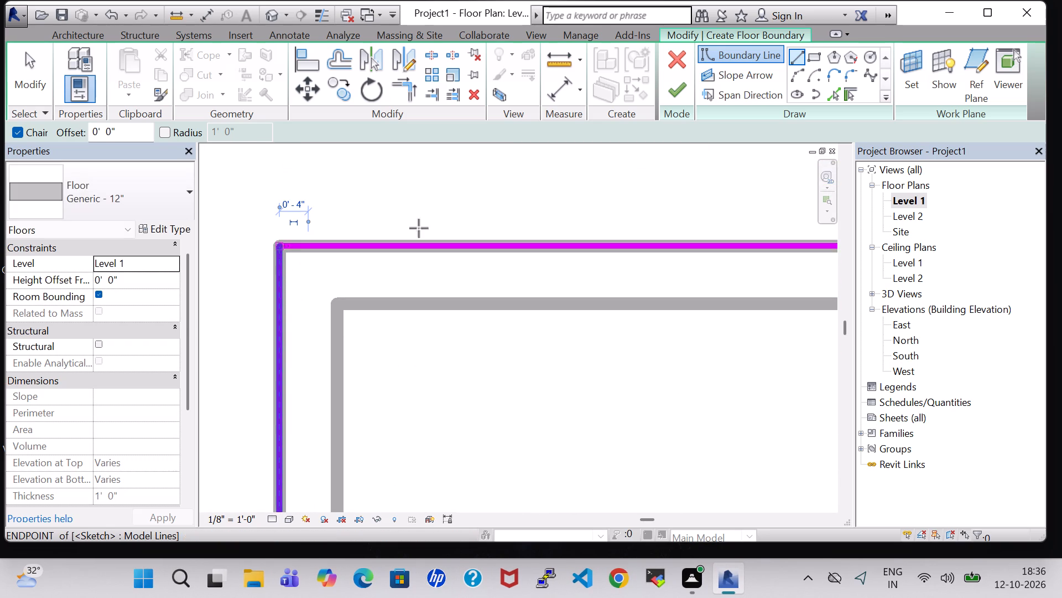
click(681, 90)
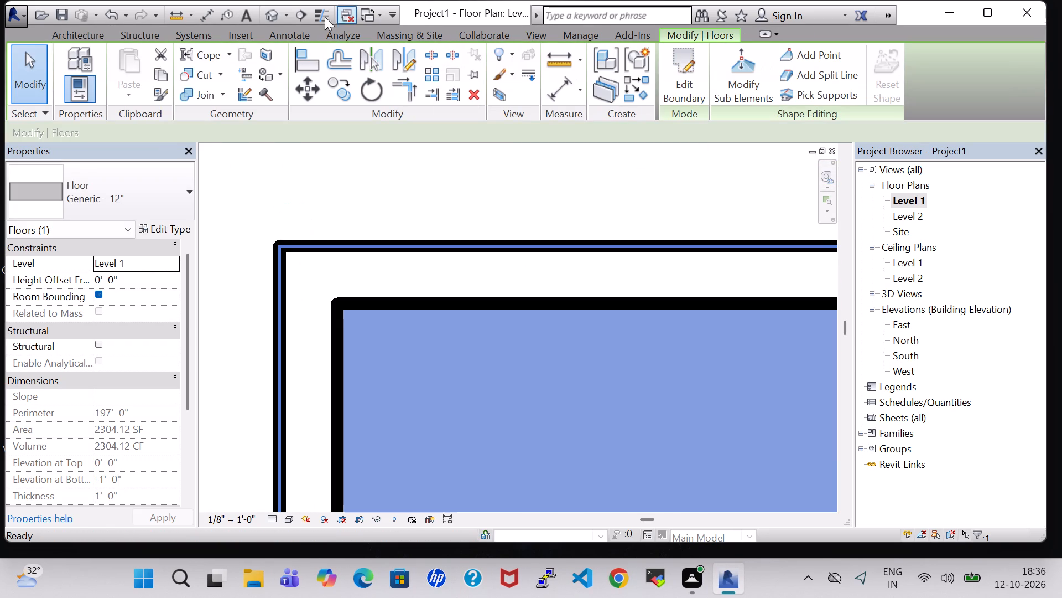
Examine the new floor slab in the 3D view around the portico, front wall and stair.
click(274, 23)
scroll(533, 187, up, 1)
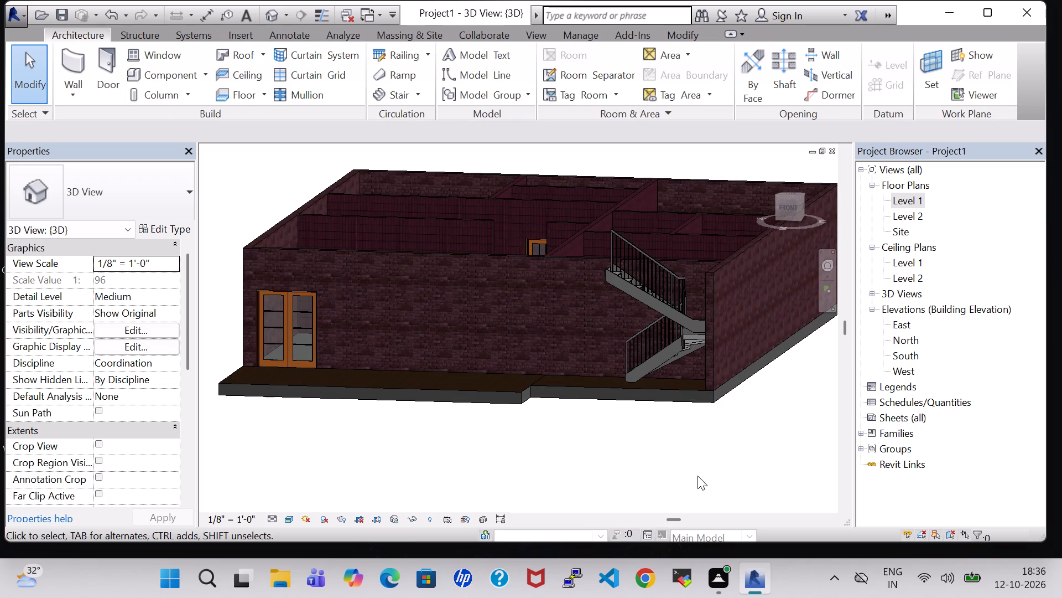
shift+middle_drag(719, 435, 768, 466)
shift+middle_drag(699, 476, 759, 472)
shift+middle_drag(418, 470, 605, 479)
shift+middle_drag(598, 478, 811, 446)
shift+middle_drag(602, 454, 836, 445)
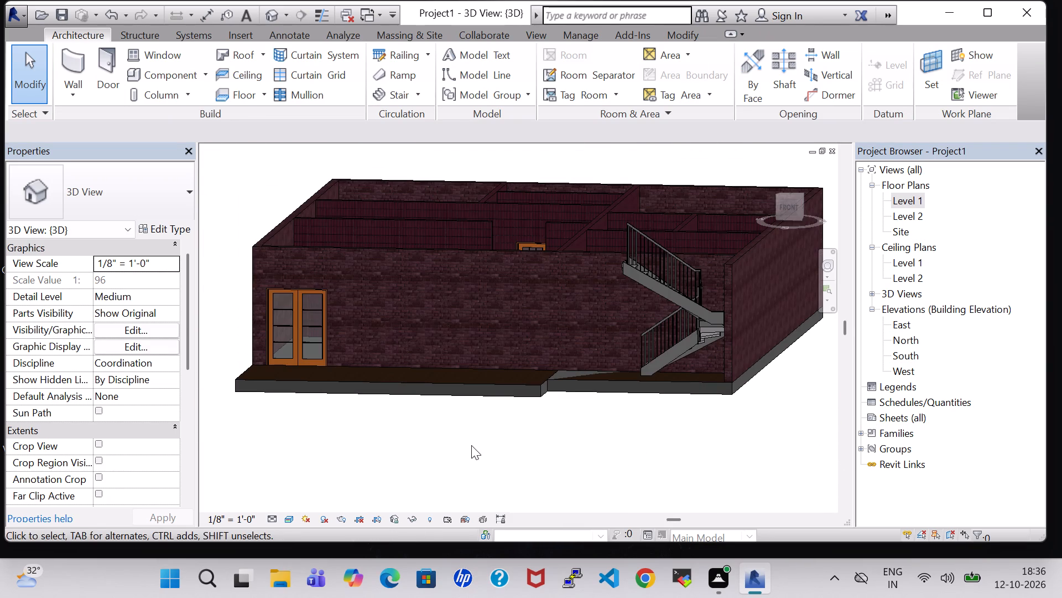
shift+middle_drag(474, 446, 487, 452)
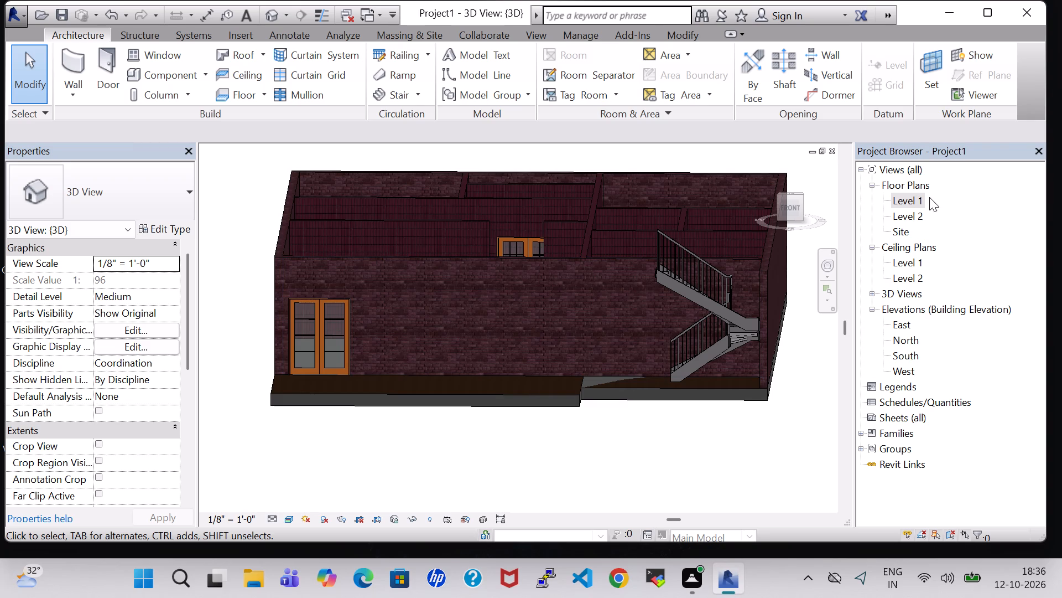
click(920, 195)
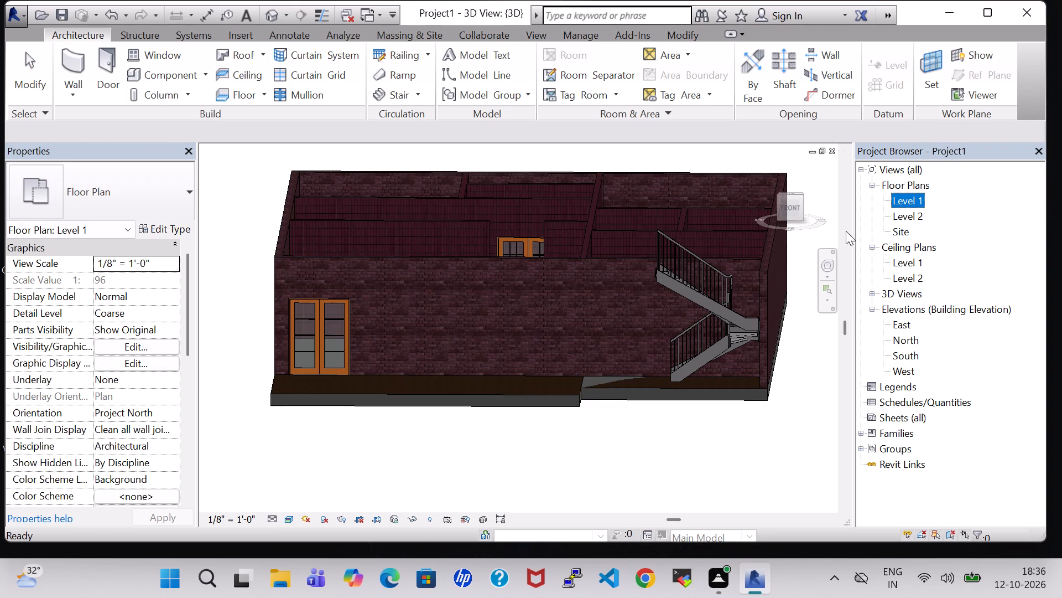
Create a Handrail - Rectangular railing about 10' 3" long on the portico's side edge, from the house corner by the double door to the slab's outer corner.
shift+middle_drag(774, 435, 778, 437)
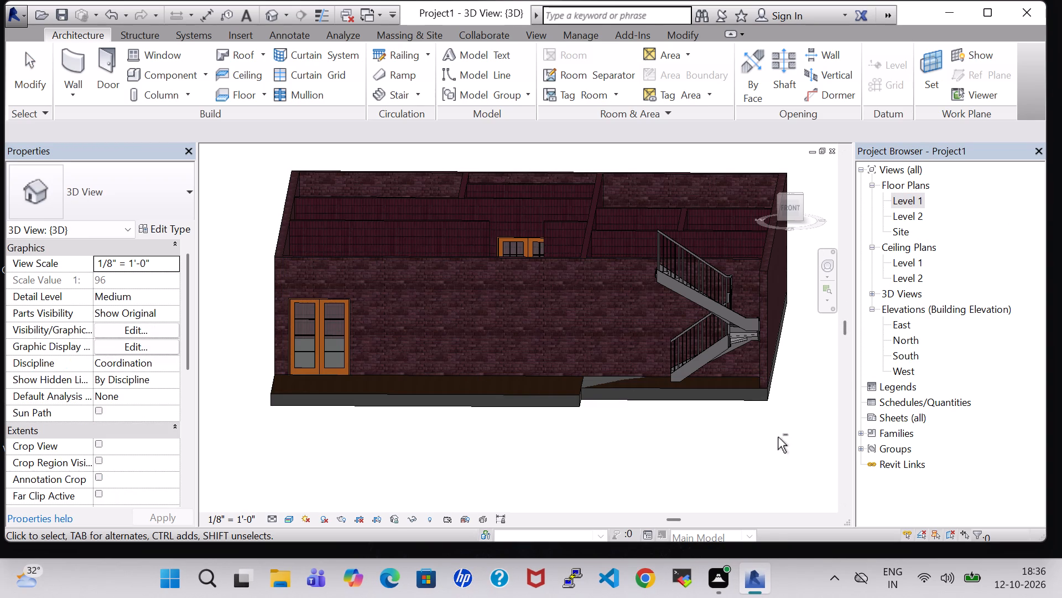
shift+middle_drag(778, 437, 845, 448)
shift+middle_drag(618, 448, 743, 453)
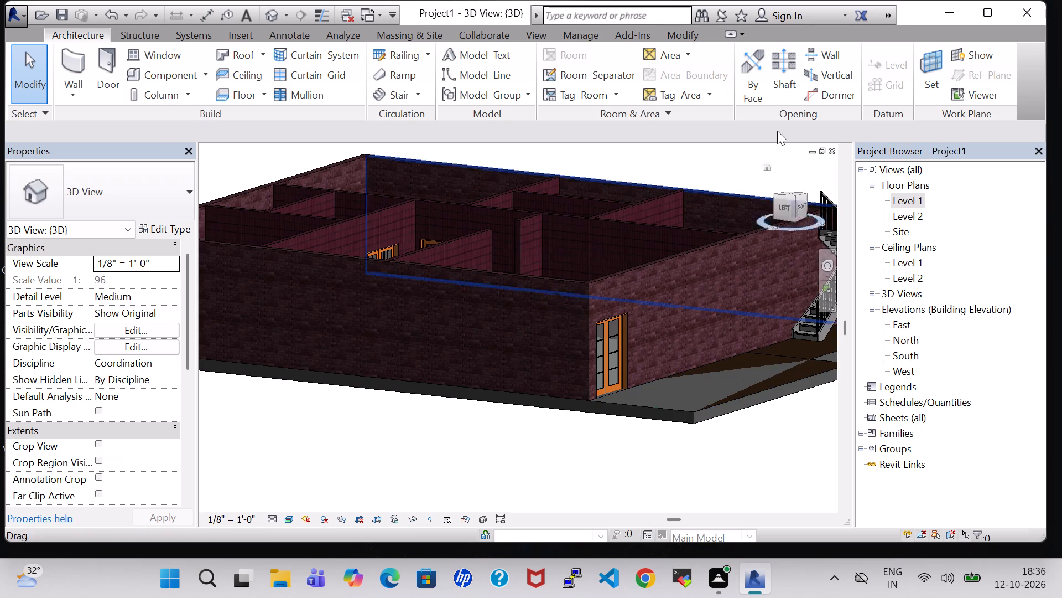
click(393, 55)
scroll(617, 424, up, 8)
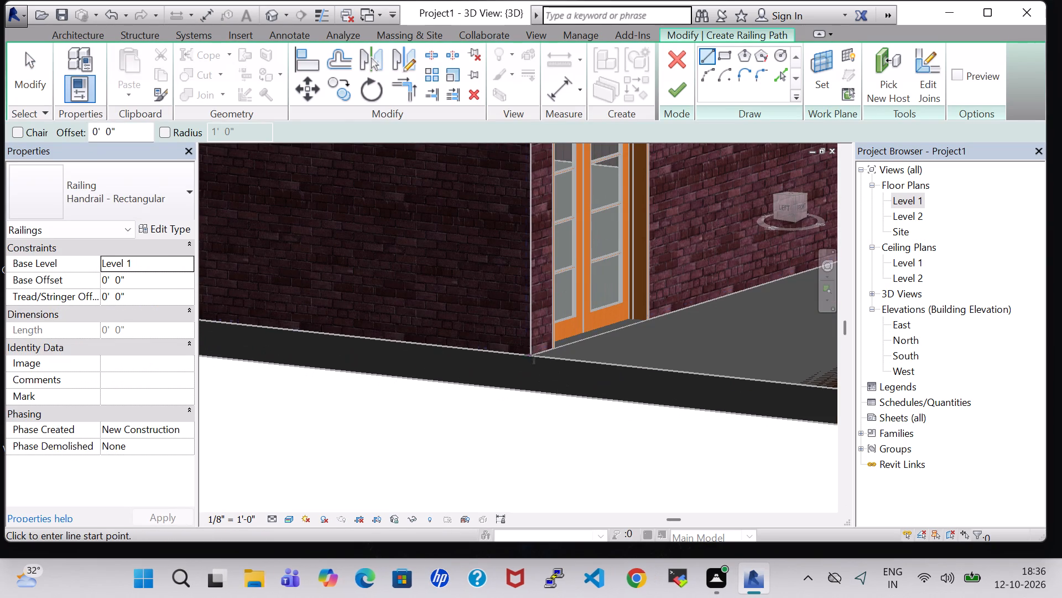
click(534, 356)
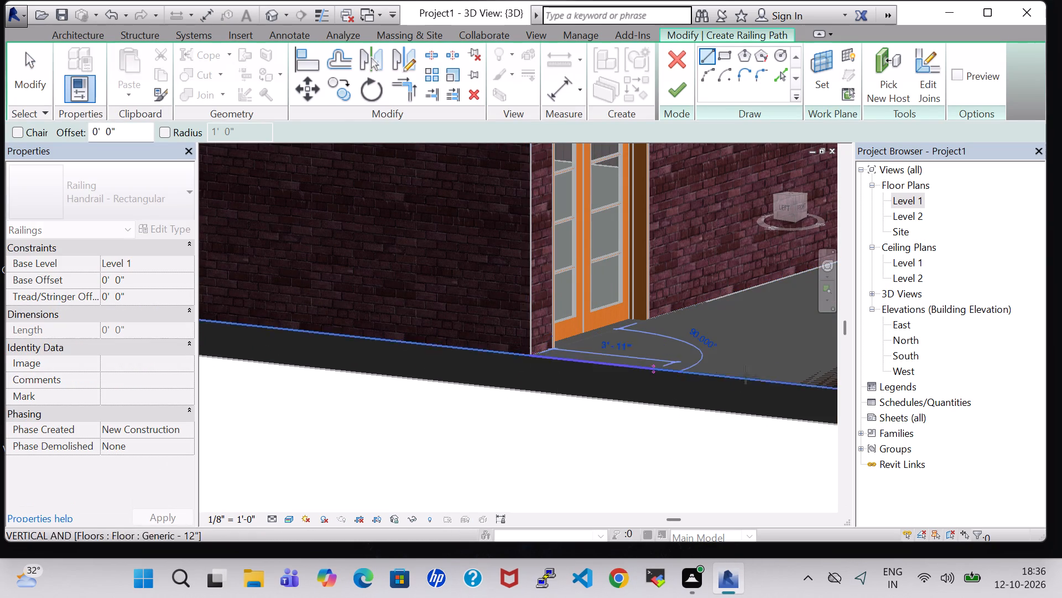
middle_drag(773, 378, 570, 352)
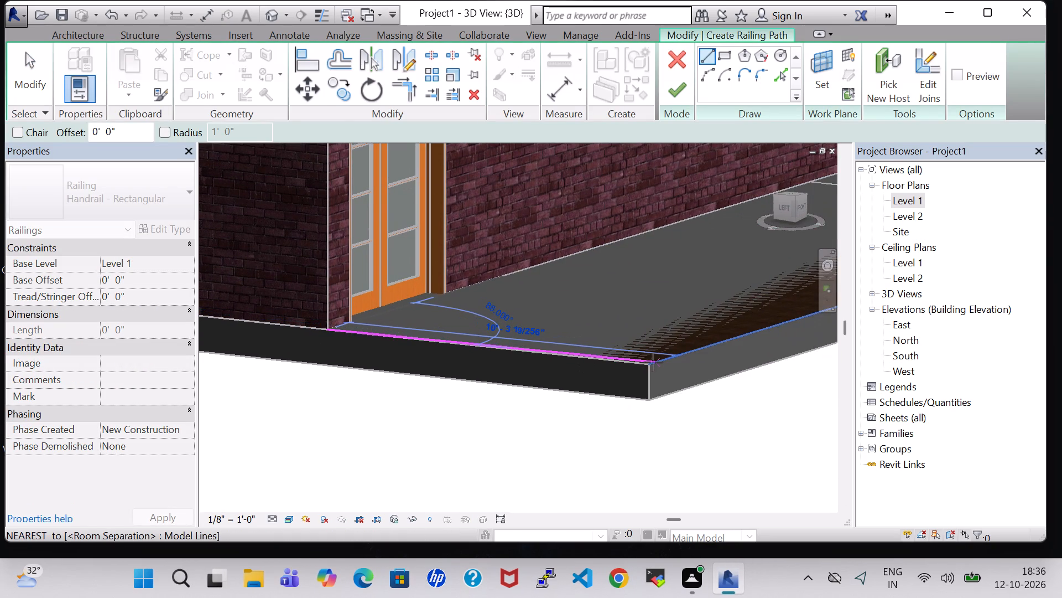
click(650, 365)
middle_drag(750, 360, 606, 382)
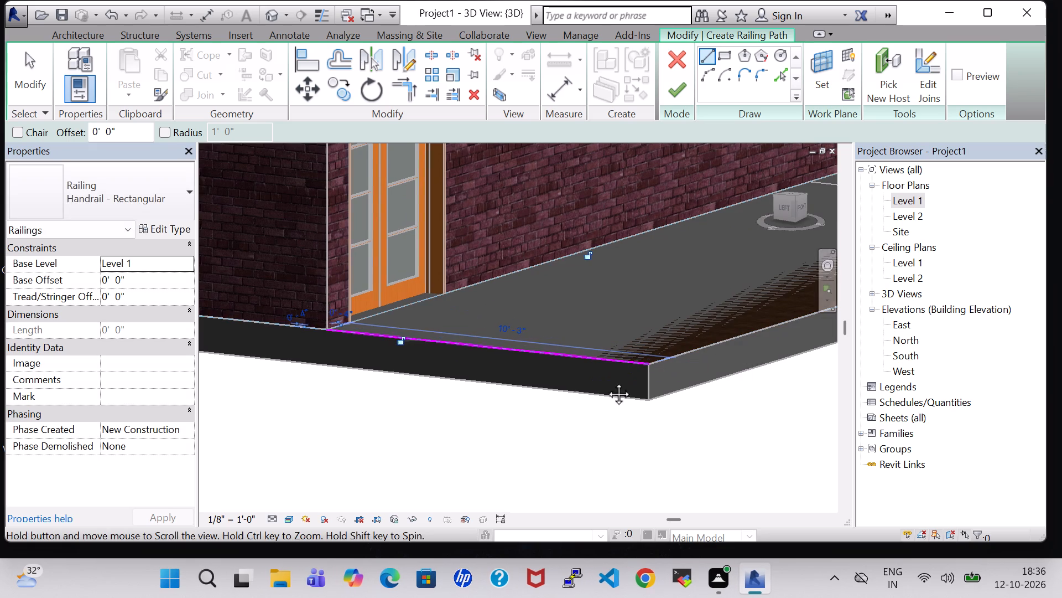
middle_drag(606, 382, 358, 419)
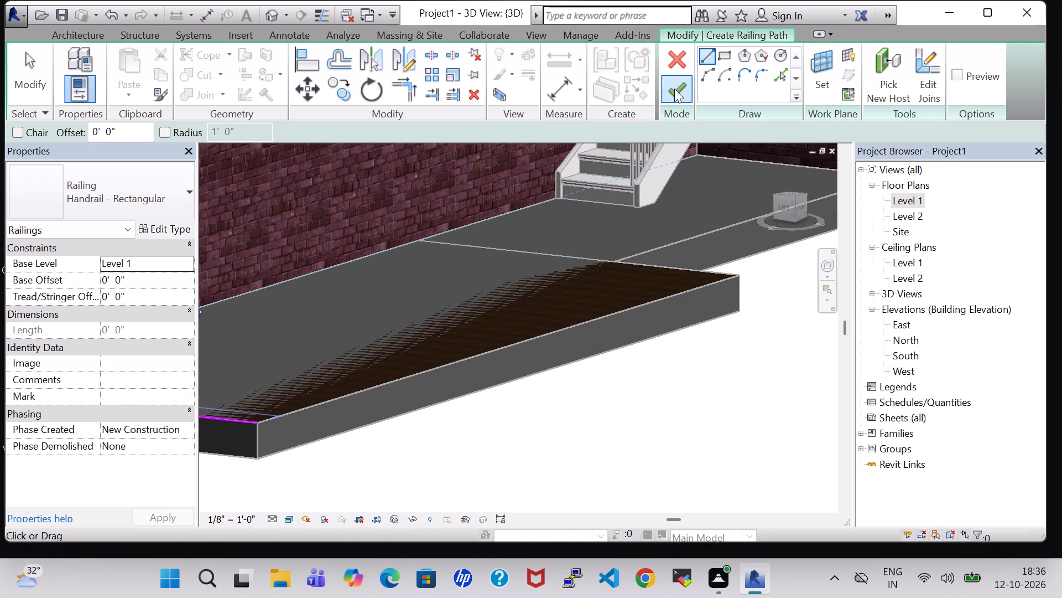
click(681, 91)
Start another Handrail - Rectangular railing path along the slab's front edge, from the side wall beside the stair toward the portico step.
scroll(581, 416, down, 1)
middle_drag(584, 413, 459, 410)
shift+scroll(459, 410, down, 1)
middle_drag(644, 347, 629, 343)
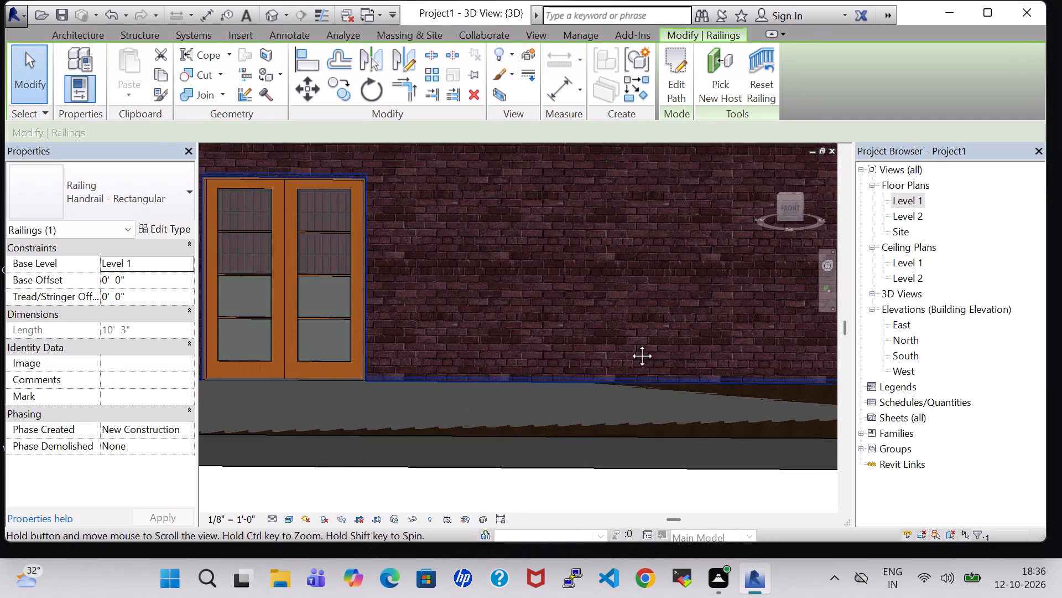
middle_drag(629, 343, 447, 275)
middle_drag(523, 291, 527, 338)
middle_drag(738, 497, 493, 405)
middle_drag(806, 352, 593, 378)
middle_drag(721, 339, 512, 368)
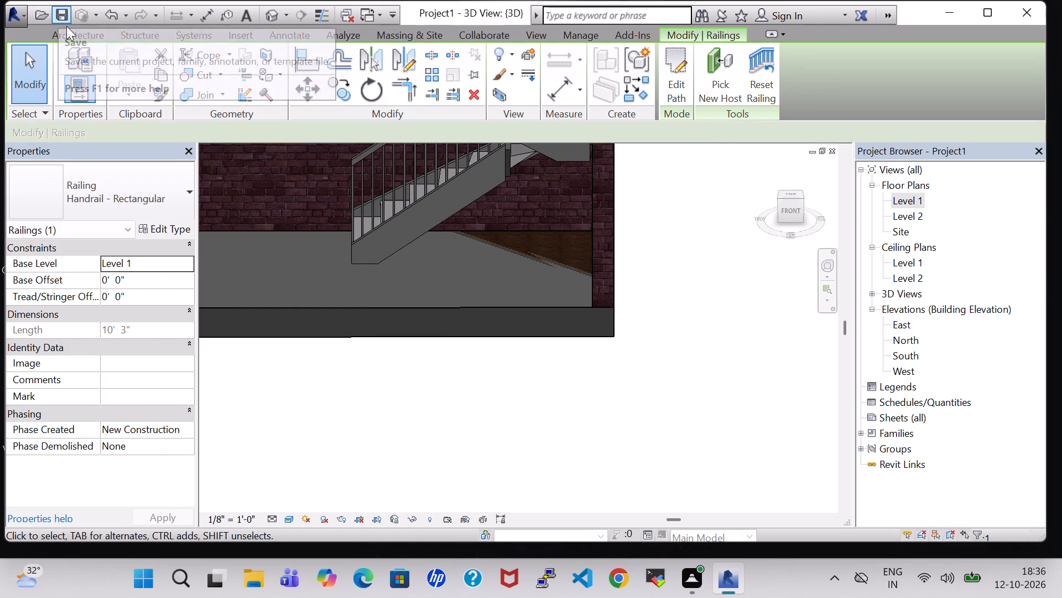
click(73, 34)
click(399, 61)
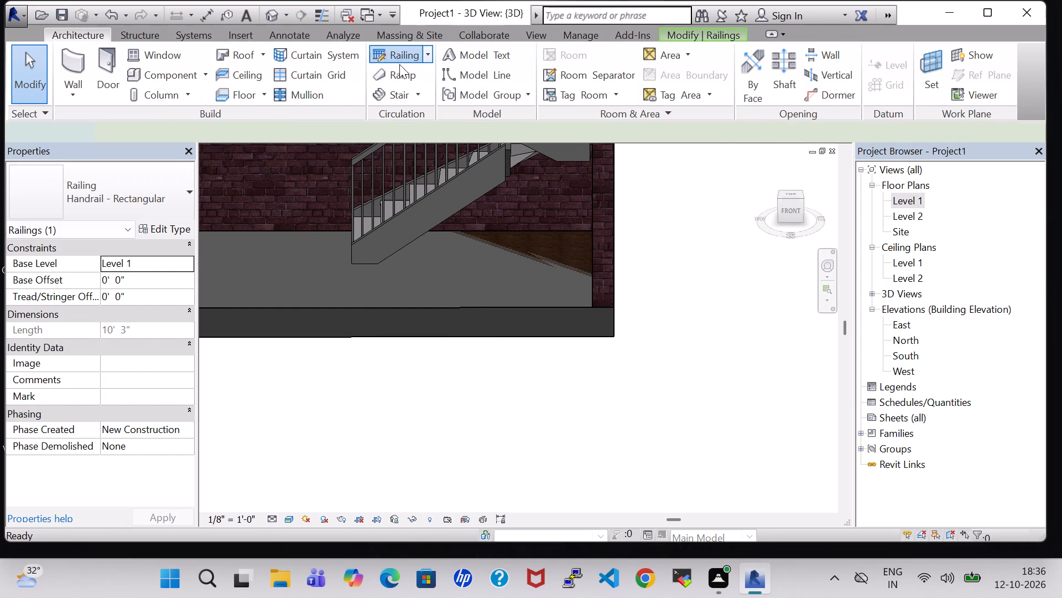
click(593, 306)
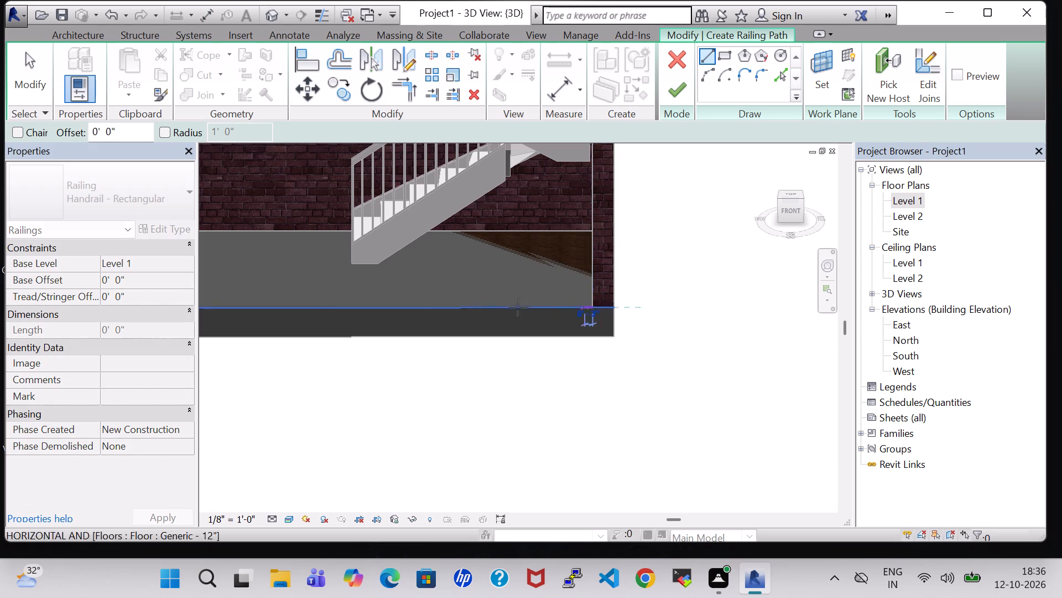
middle_drag(424, 303, 656, 296)
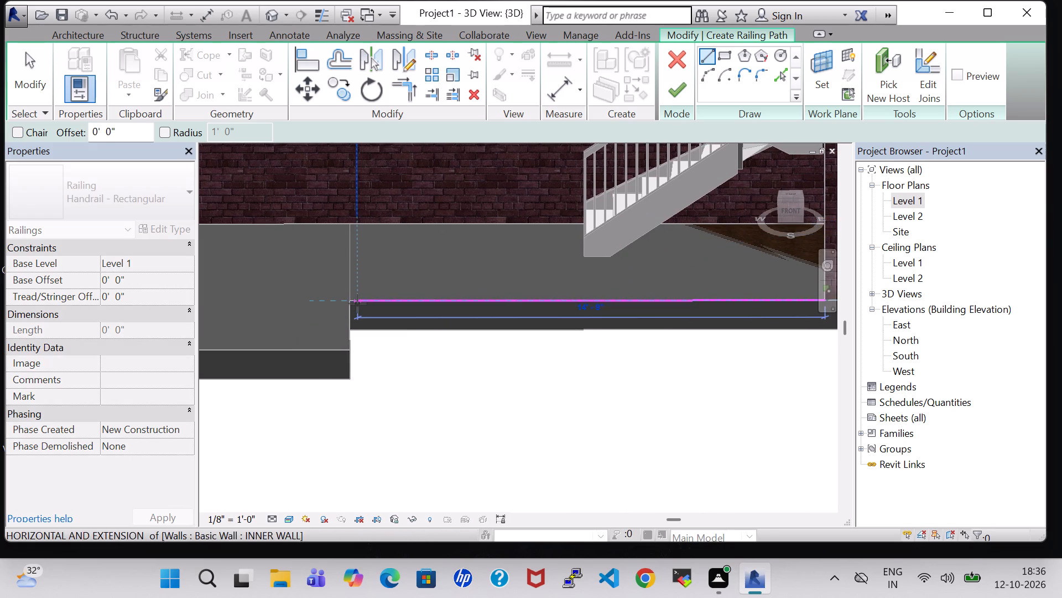
Finish the 15' 0" Handrail - Rectangular railing along the slab's front edge, ending at the portico step's inner corner.
click(352, 303)
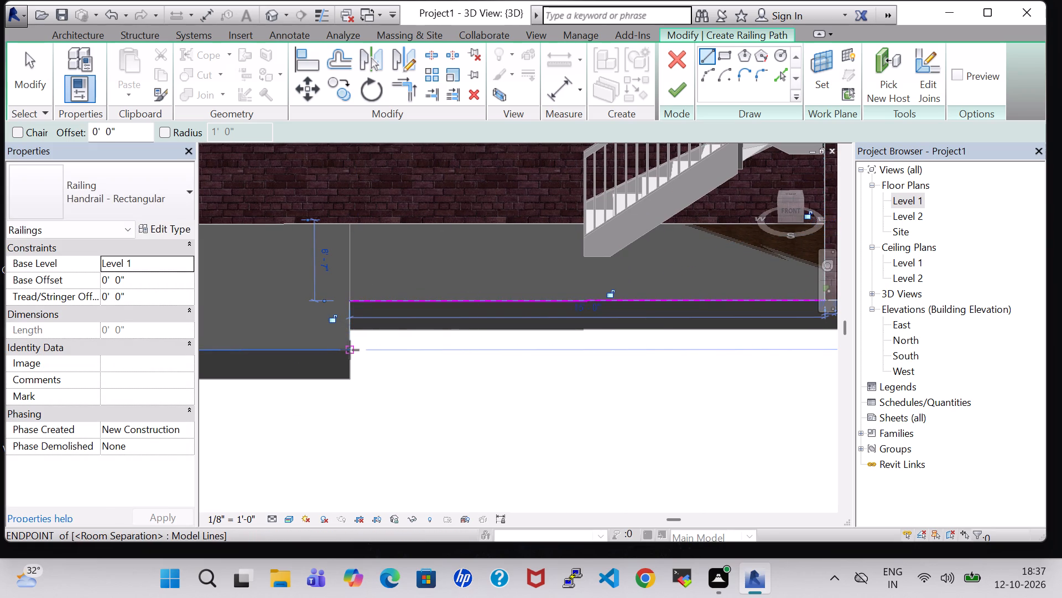
click(350, 350)
click(676, 89)
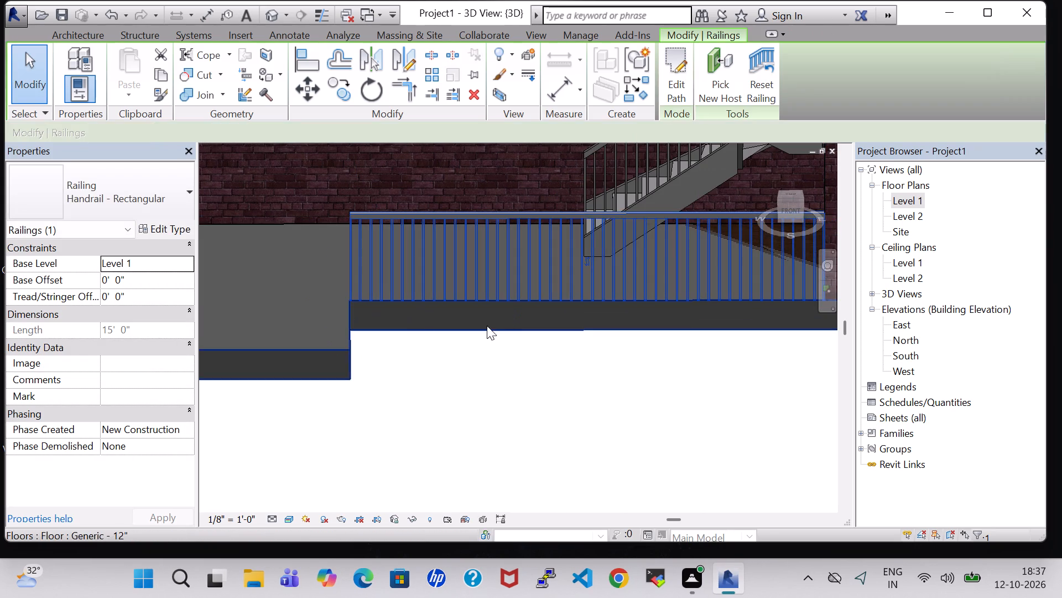
Create a Handrail - Rectangular railing about 4' 0 3/8" long on the portico step's short side, from the inner corner to the outer corner.
shift+middle_drag(576, 356, 498, 381)
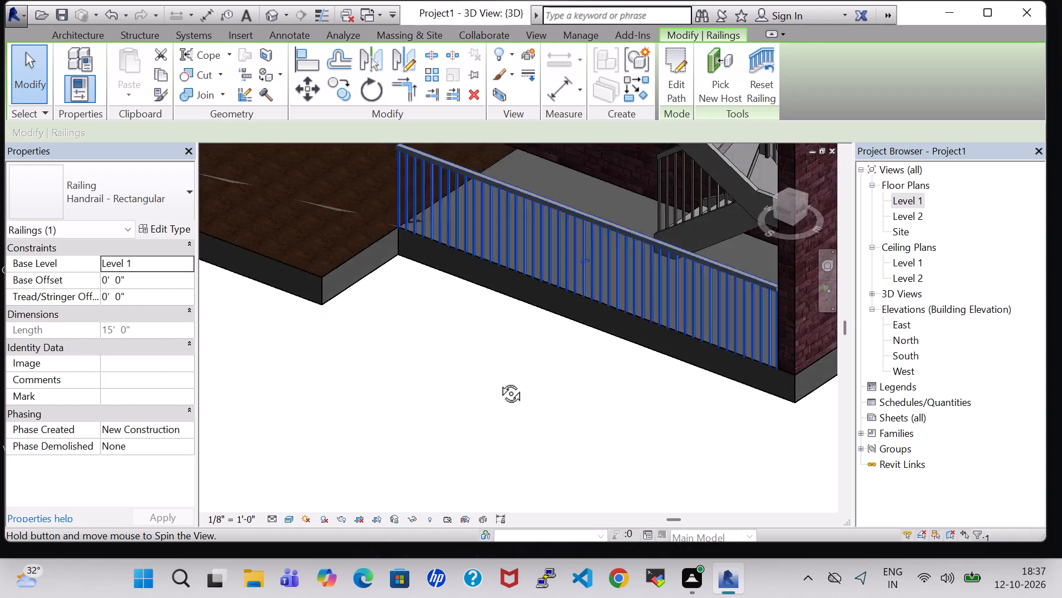
shift+middle_drag(498, 381, 449, 297)
shift+middle_click(449, 297)
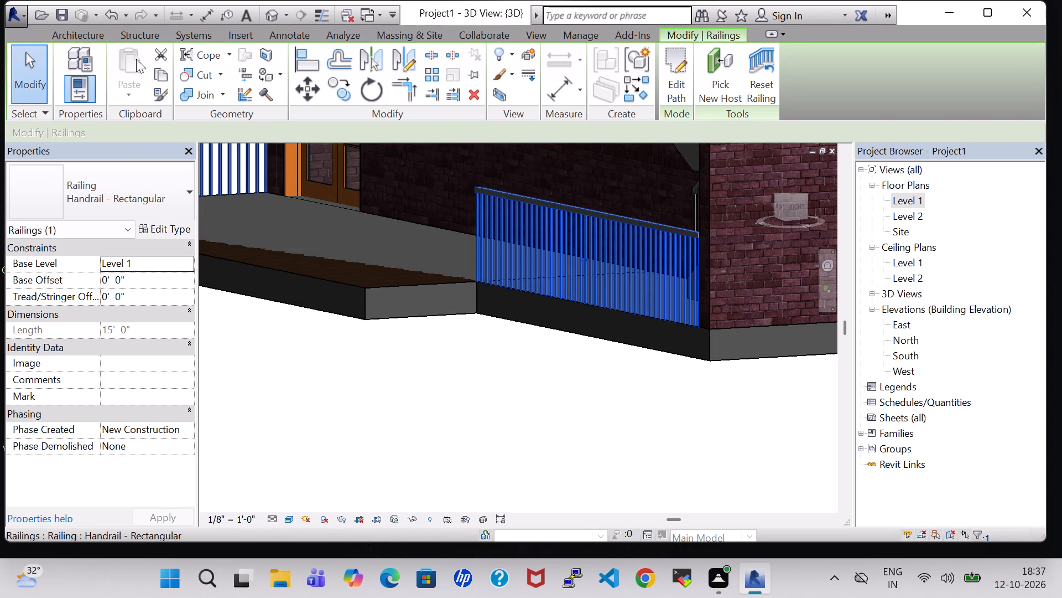
click(67, 37)
click(420, 56)
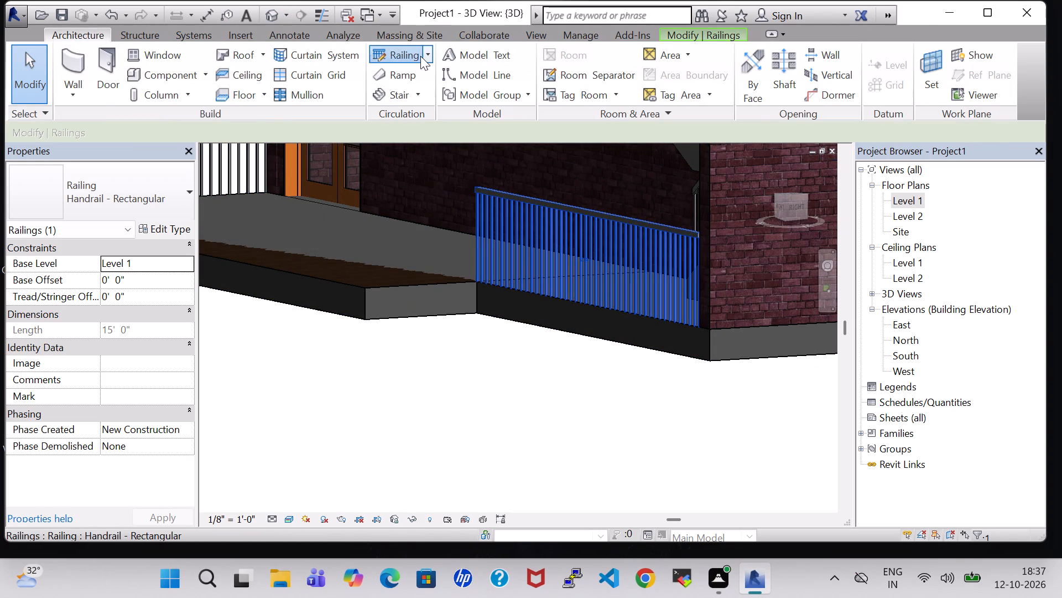
scroll(479, 280, up, 4)
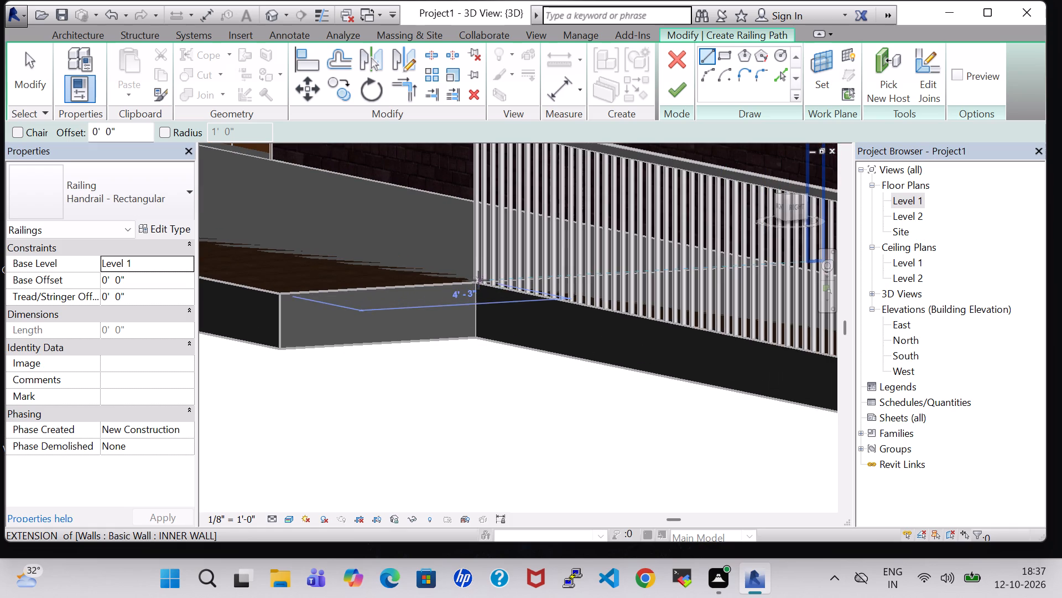
click(477, 282)
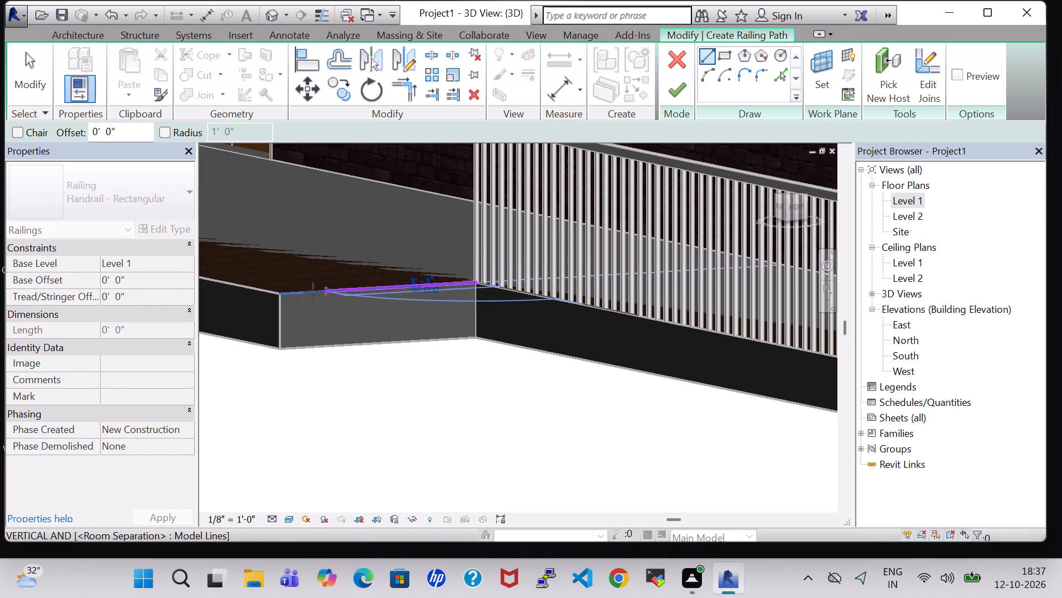
click(277, 295)
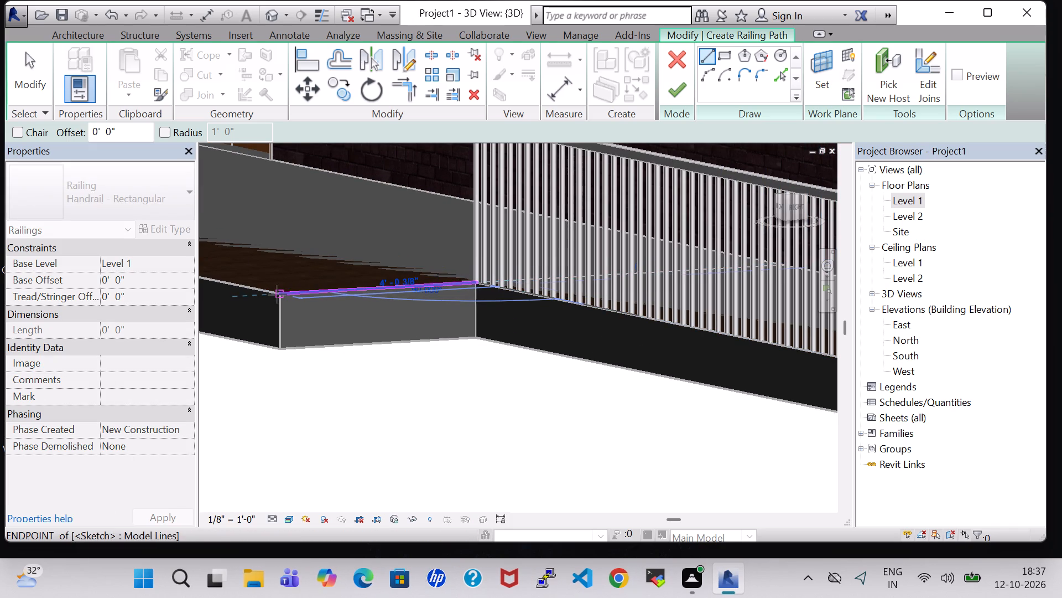
click(682, 86)
Examine the new railings around the portico step and the open front edge in the 3D view.
scroll(569, 301, down, 2)
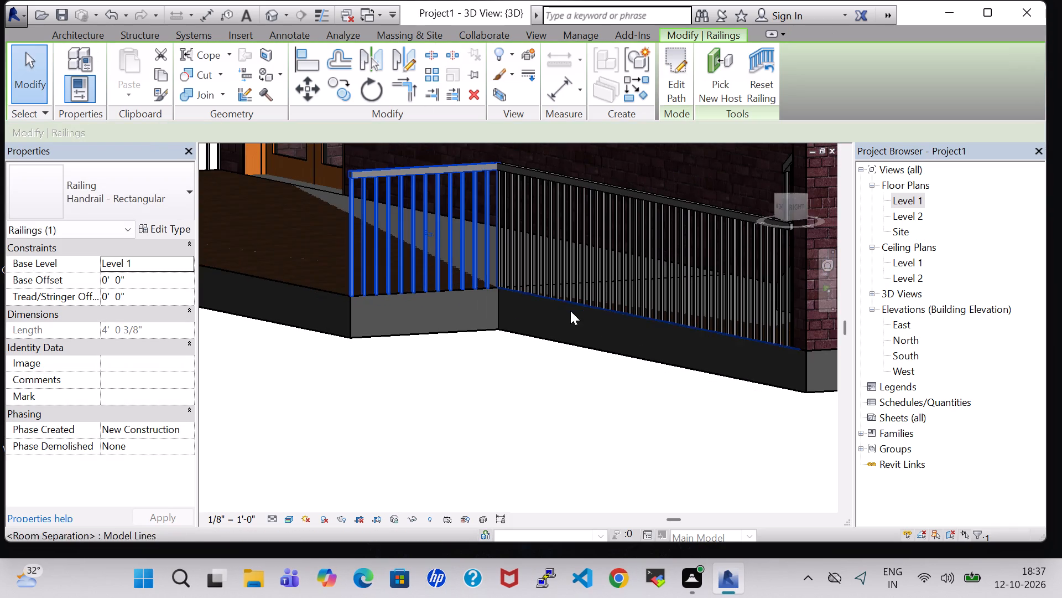
shift+middle_drag(524, 415, 736, 439)
scroll(574, 390, down, 3)
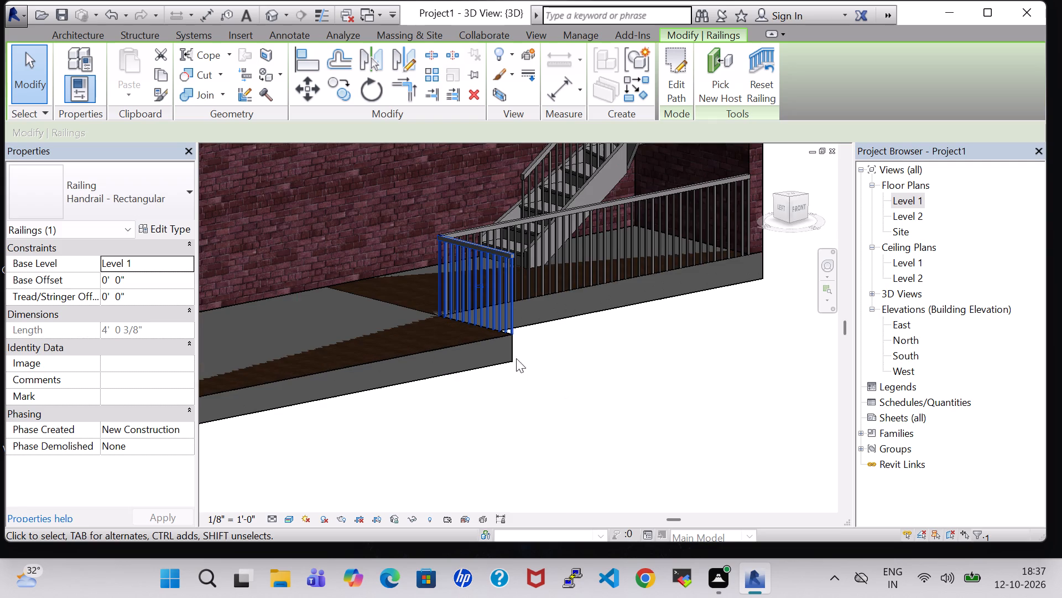
shift+middle_drag(483, 419, 478, 419)
scroll(478, 419, down, 3)
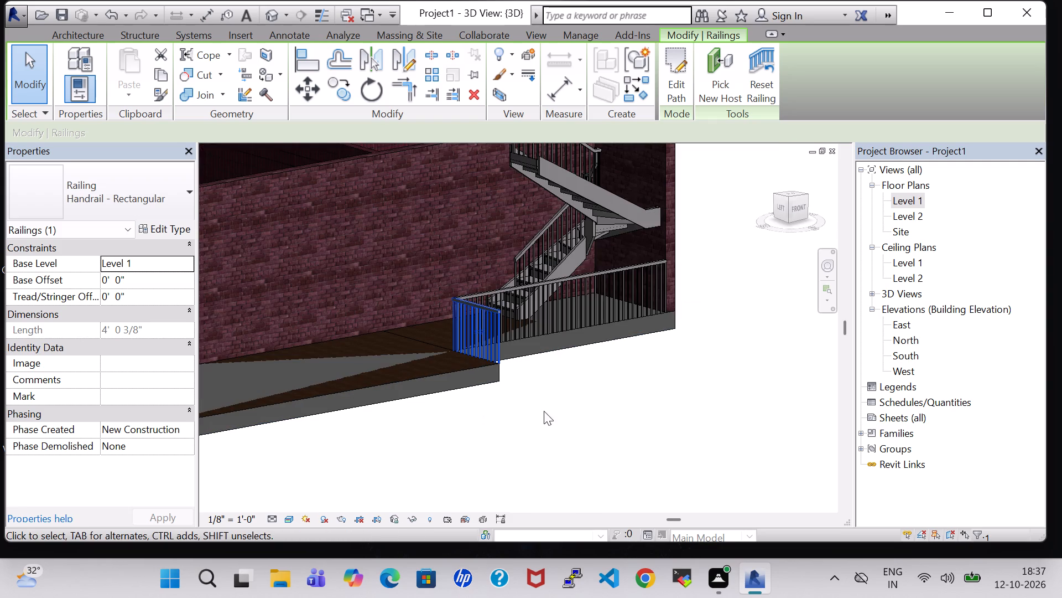
shift+middle_drag(544, 411, 429, 434)
middle_drag(441, 420, 581, 419)
shift+middle_drag(533, 425, 555, 421)
middle_drag(459, 416, 653, 394)
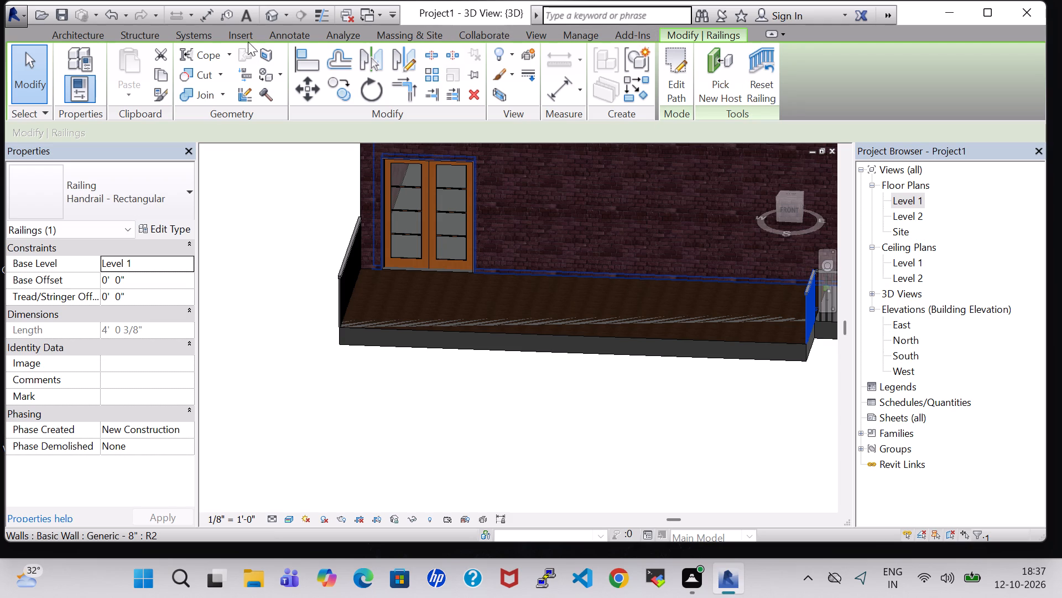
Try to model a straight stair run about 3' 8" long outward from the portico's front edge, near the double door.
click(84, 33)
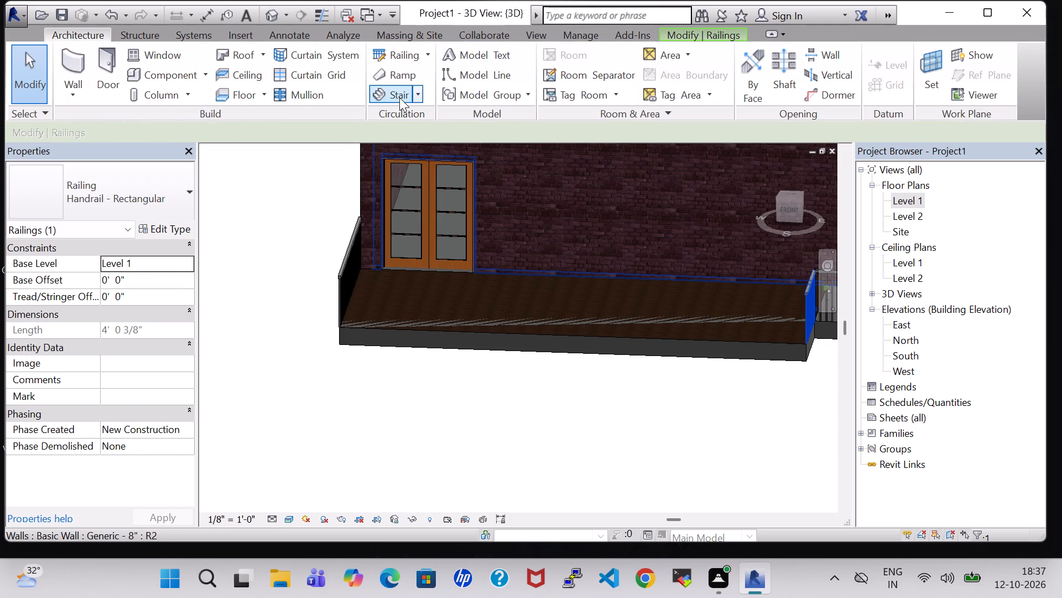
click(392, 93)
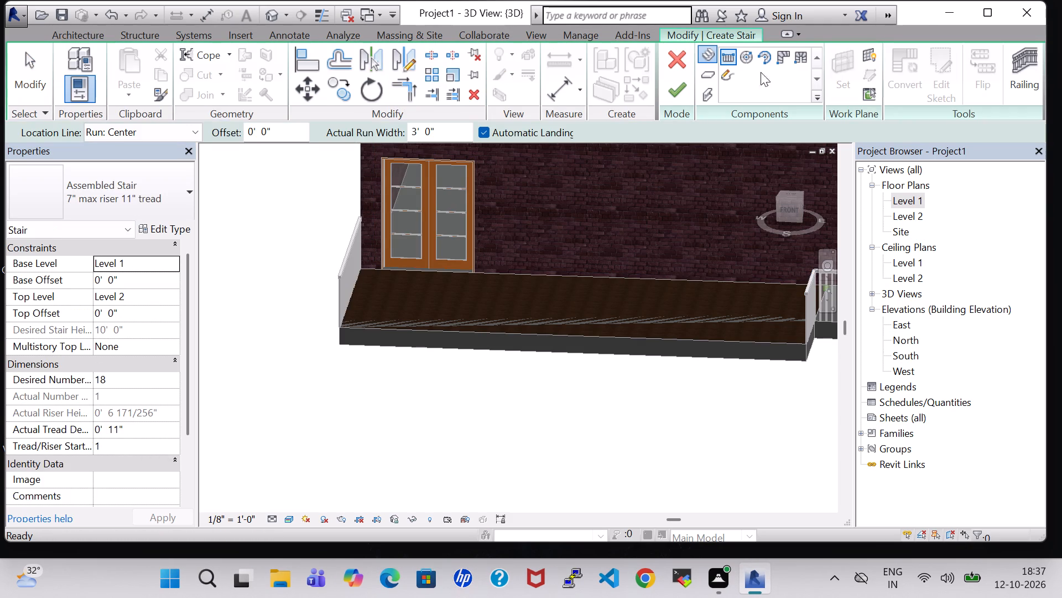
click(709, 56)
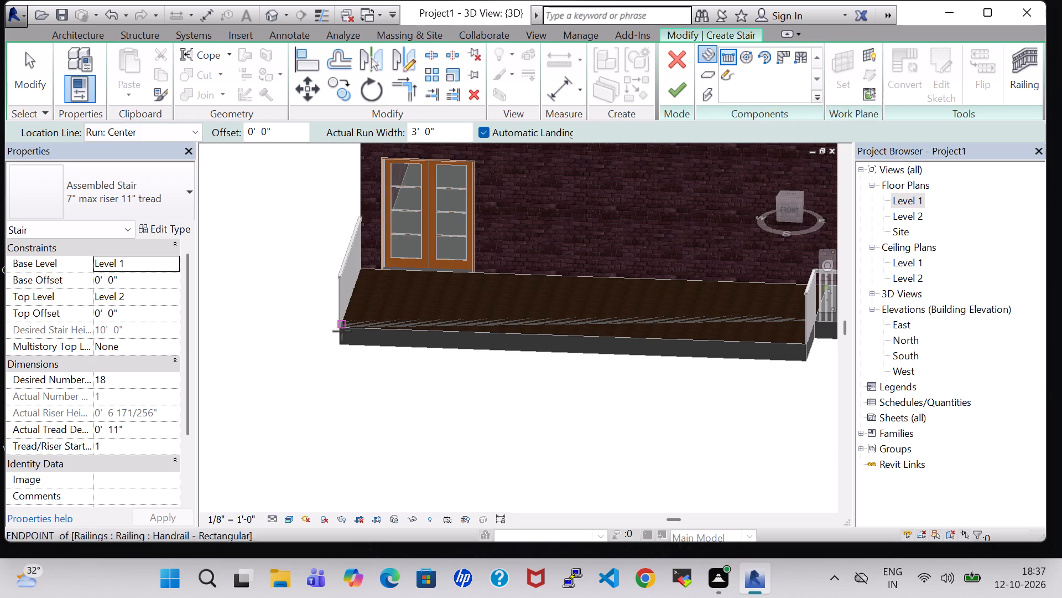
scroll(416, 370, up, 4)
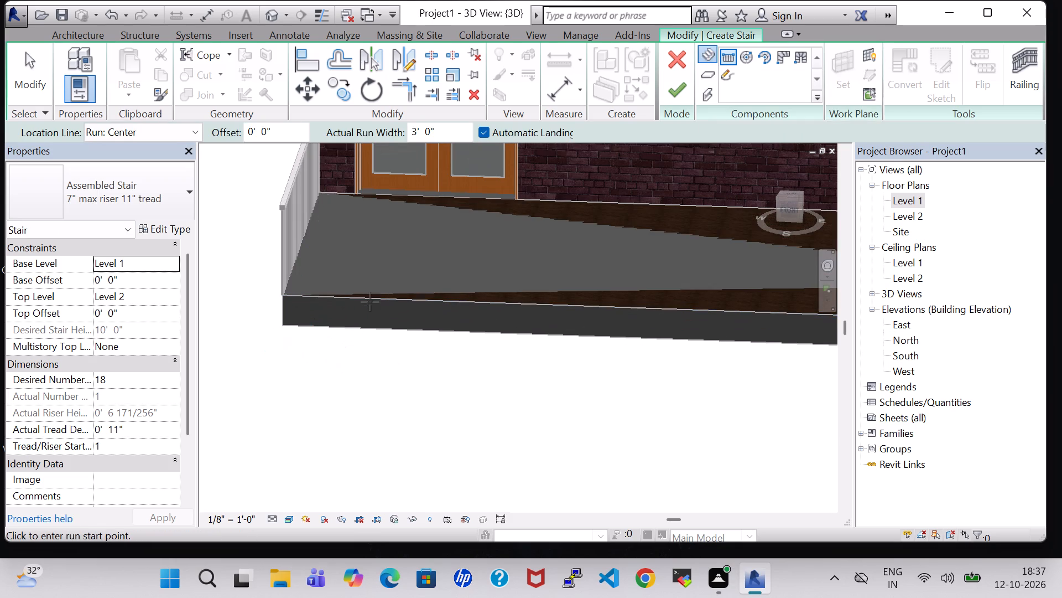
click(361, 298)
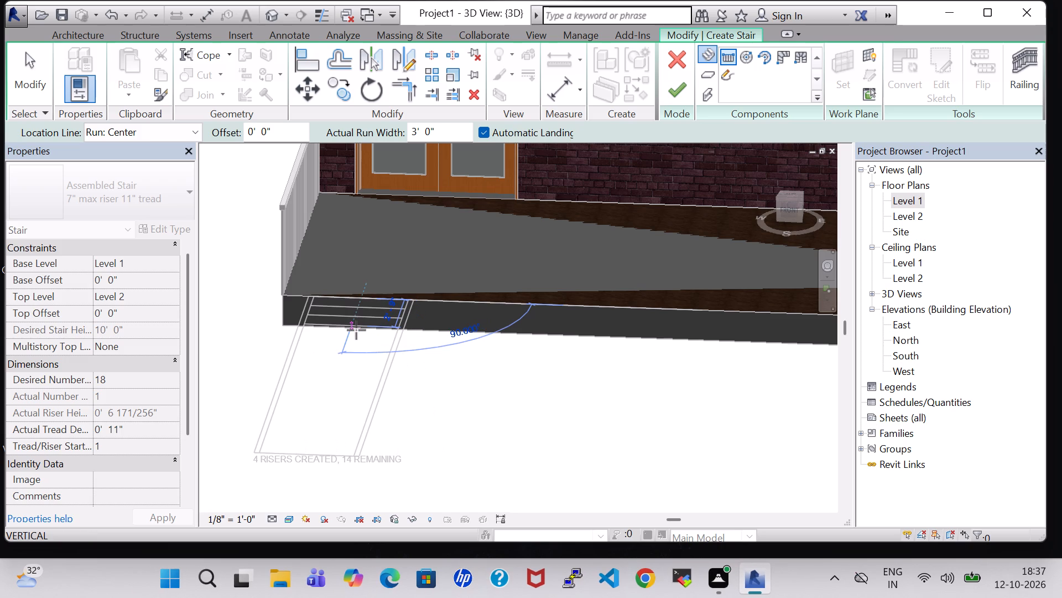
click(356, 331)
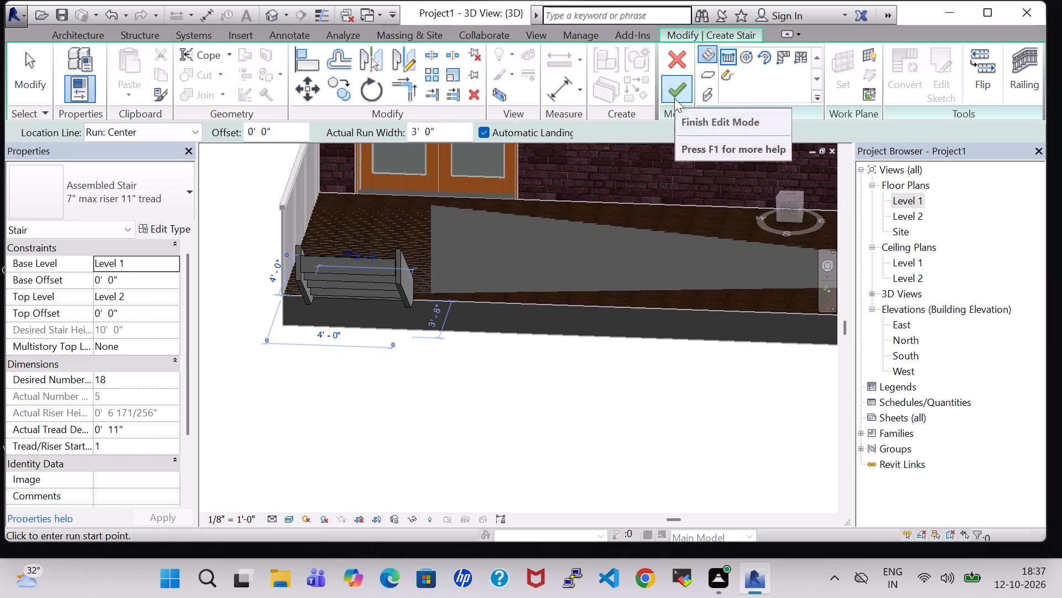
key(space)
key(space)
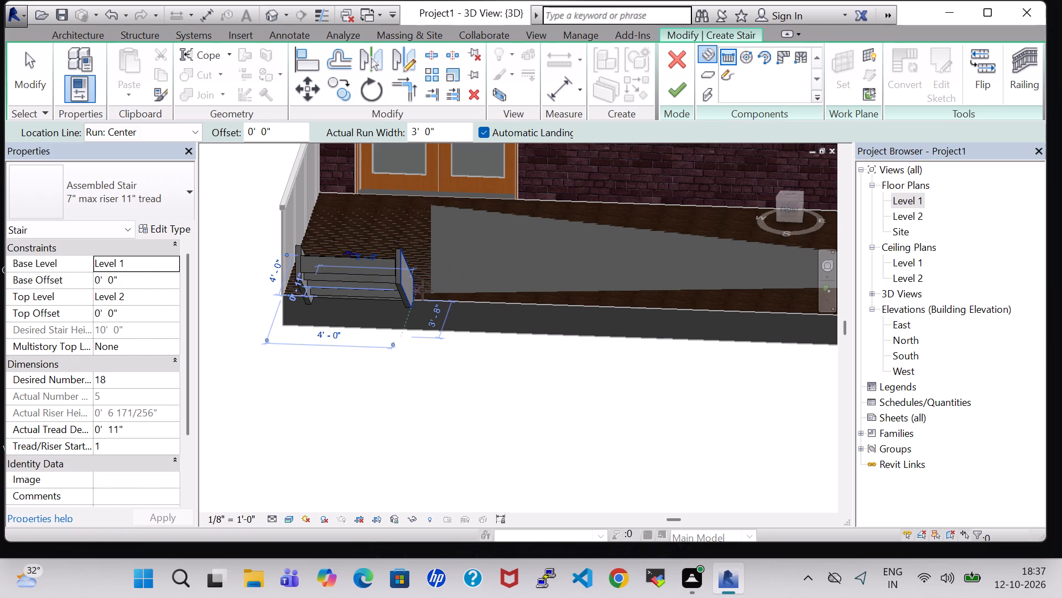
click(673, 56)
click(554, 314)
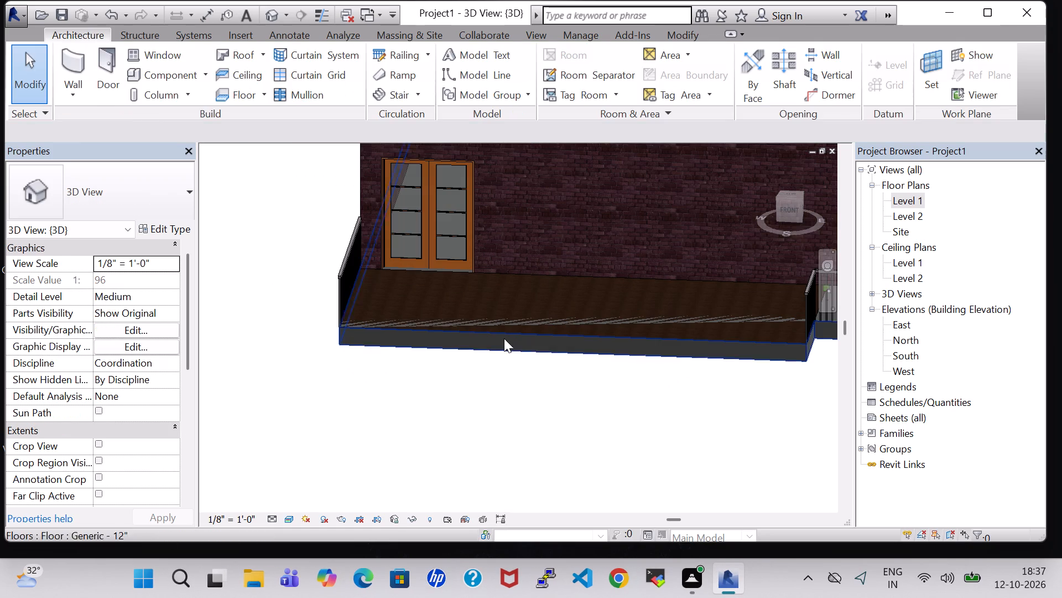
Examine the house in the 3D view, covering the side wall, portico slab, railings, stair and front elevation.
shift+middle_drag(481, 407, 611, 429)
middle_drag(678, 438, 737, 382)
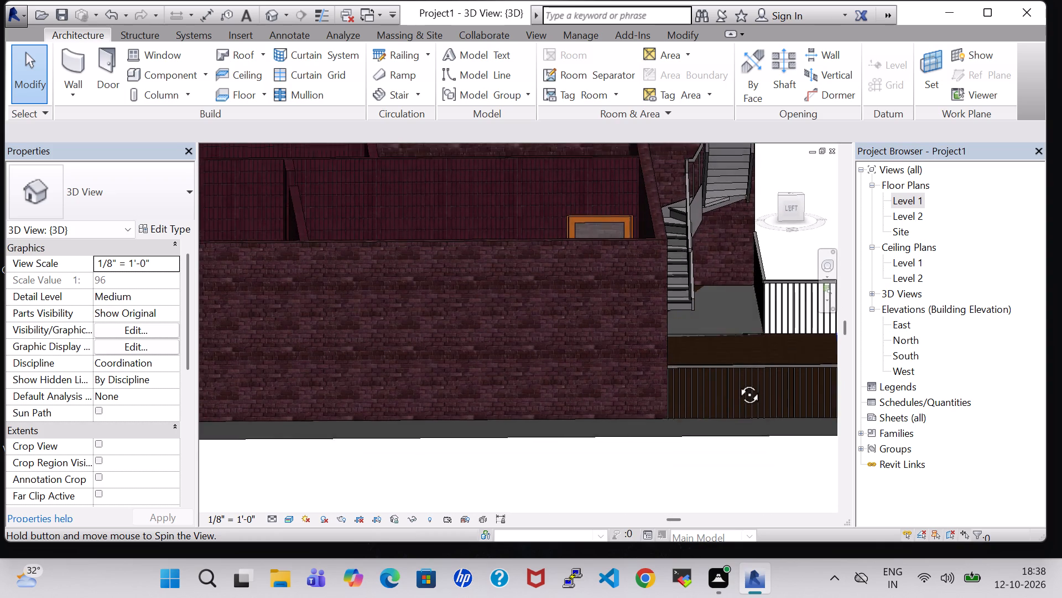
middle_drag(737, 382, 737, 382)
shift+middle_drag(742, 318, 581, 348)
scroll(619, 366, down, 2)
shift+middle_drag(694, 369, 603, 386)
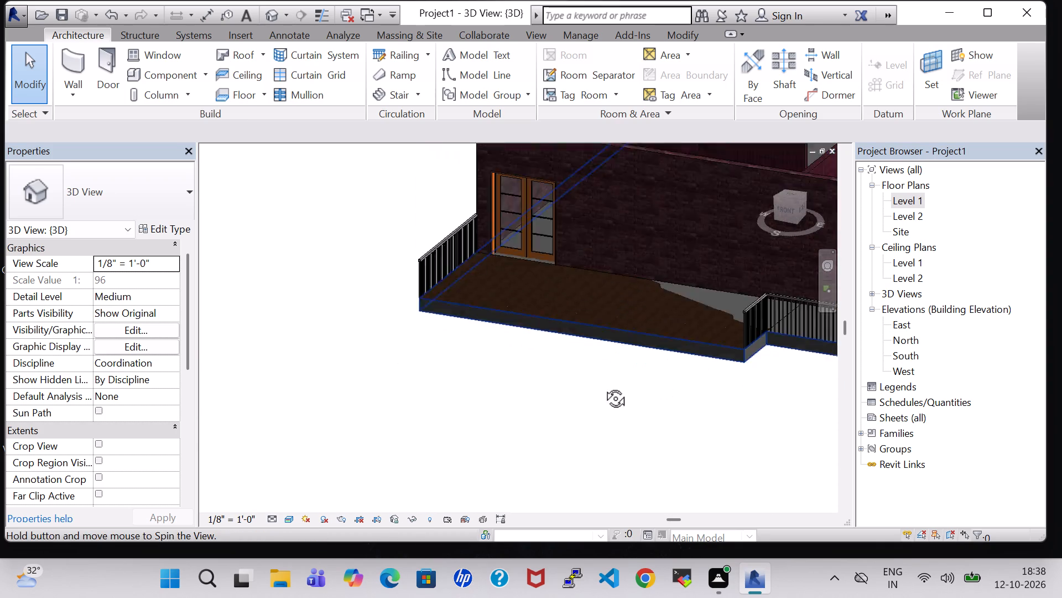
shift+middle_drag(603, 386, 571, 399)
middle_drag(737, 375, 573, 384)
shift+middle_drag(570, 388, 645, 364)
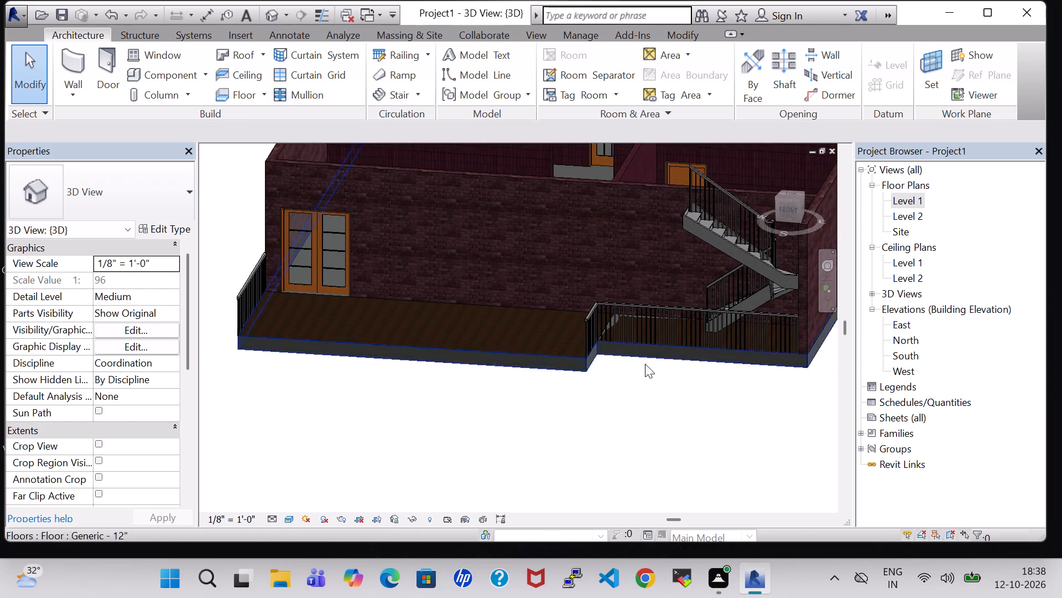
shift+middle_drag(599, 409, 642, 390)
scroll(642, 388, down, 1)
shift+middle_drag(639, 386, 605, 420)
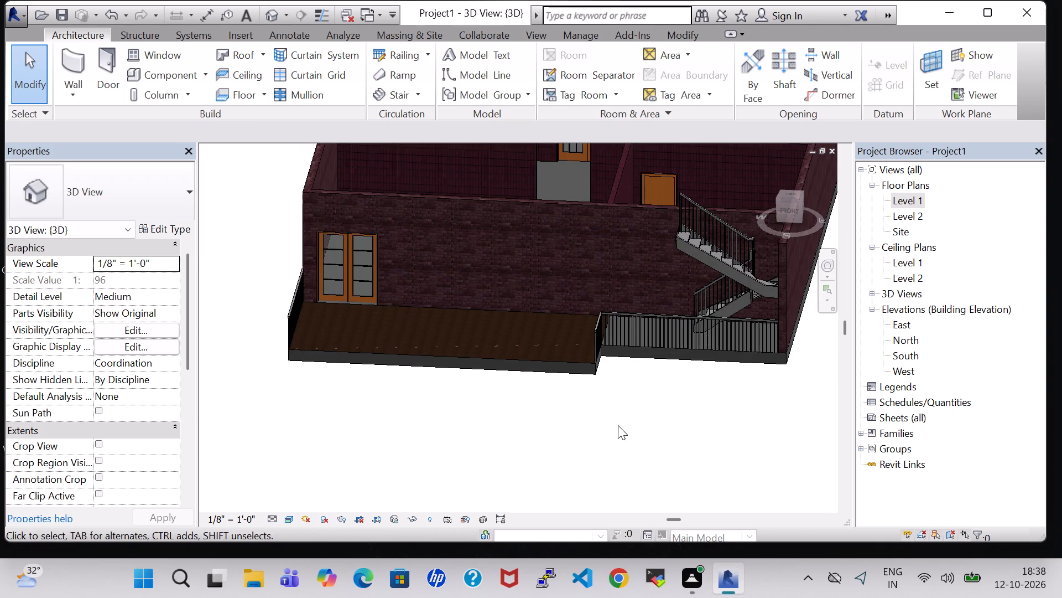
shift+middle_drag(618, 425, 639, 345)
middle_drag(634, 374, 562, 427)
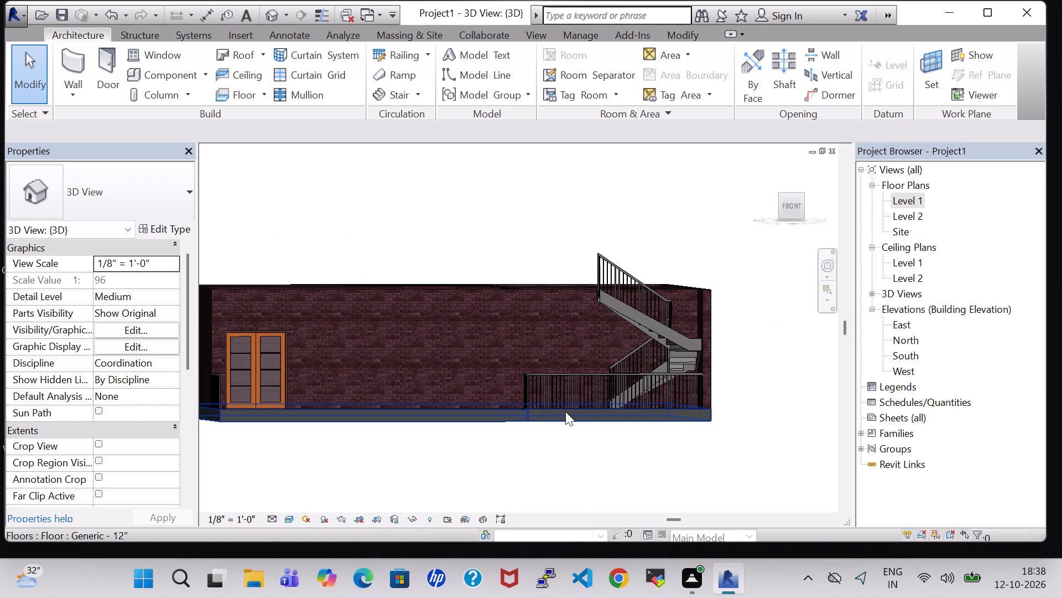
shift+middle_drag(553, 439, 548, 482)
shift+scroll(553, 439, down, 1)
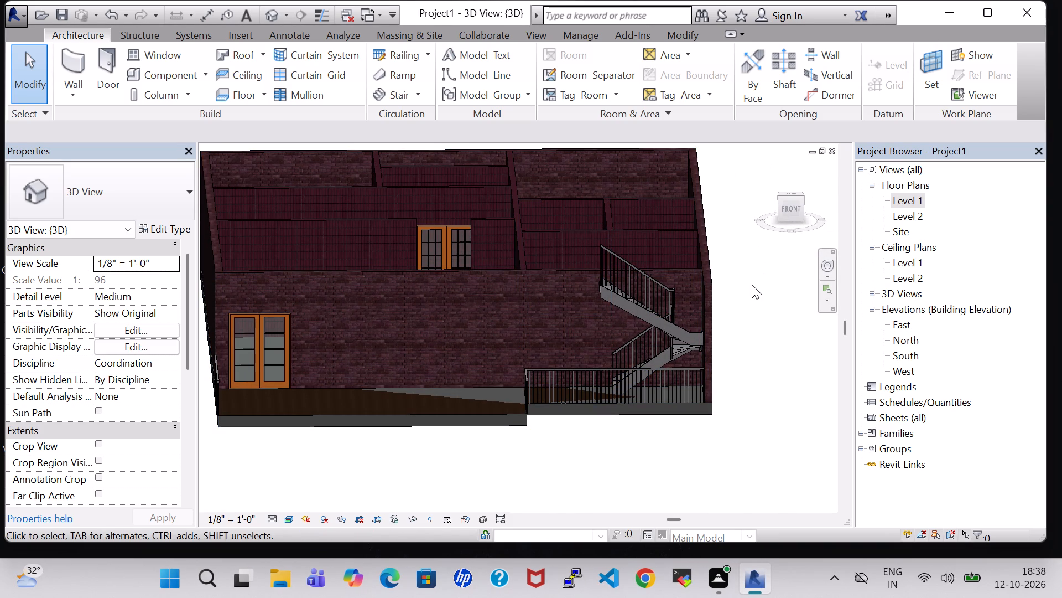
shift+middle_drag(754, 281, 754, 255)
shift+scroll(754, 281, up, 1)
shift+middle_drag(753, 254, 753, 288)
Open the Level 1 floor plan and examine the whole room layout, portico and stair.
double_click(916, 196)
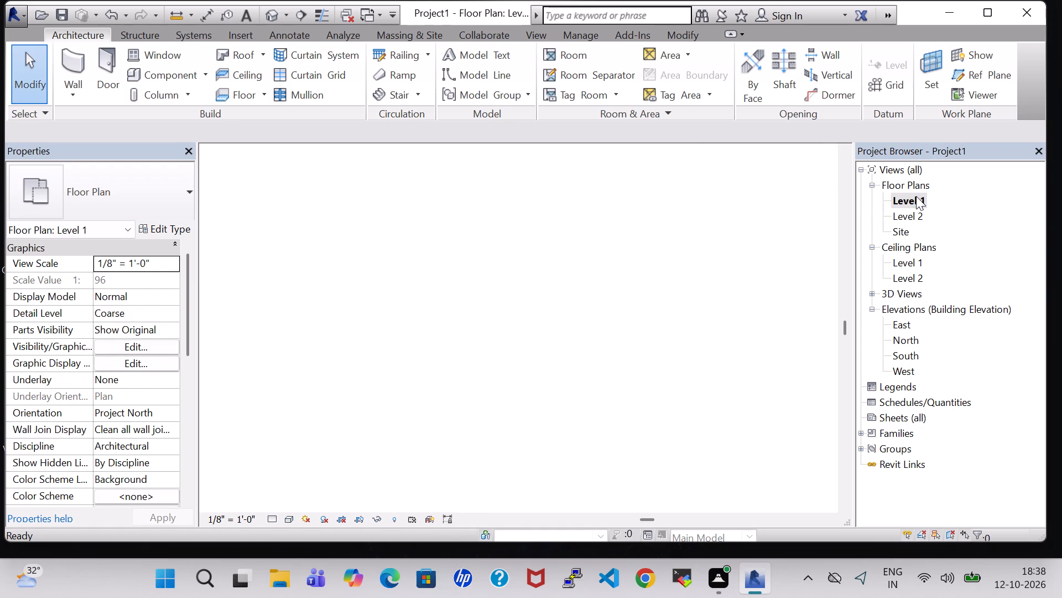
scroll(694, 270, down, 6)
middle_drag(659, 382, 512, 314)
scroll(512, 314, down, 3)
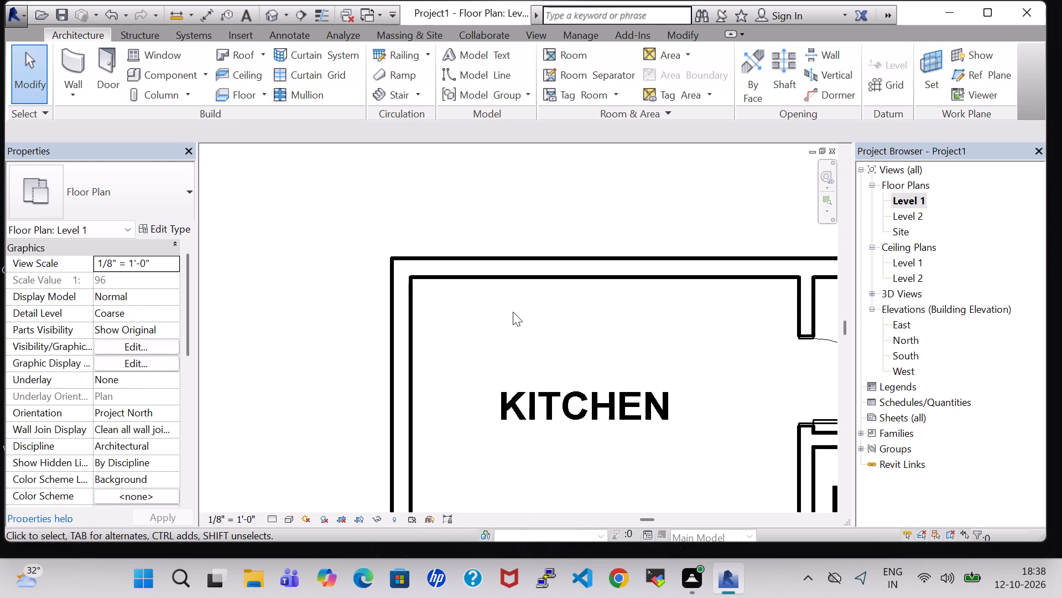
scroll(513, 312, down, 2)
middle_drag(564, 312, 447, 208)
scroll(447, 207, down, 2)
middle_drag(452, 254, 431, 254)
scroll(553, 303, down, 2)
middle_drag(582, 414, 541, 375)
scroll(541, 375, down, 2)
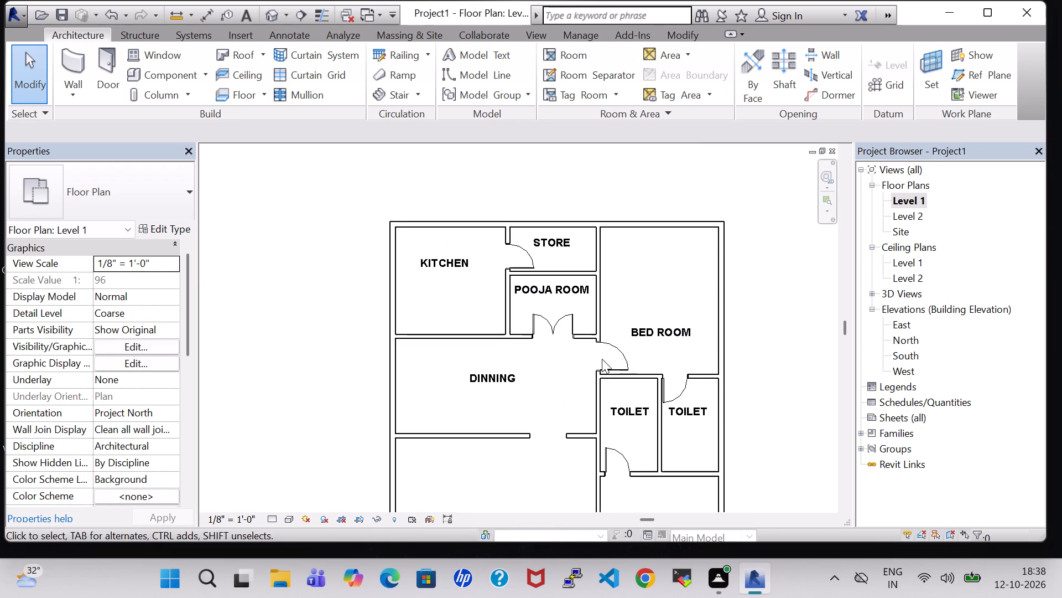
middle_drag(766, 338, 740, 255)
scroll(740, 255, down, 1)
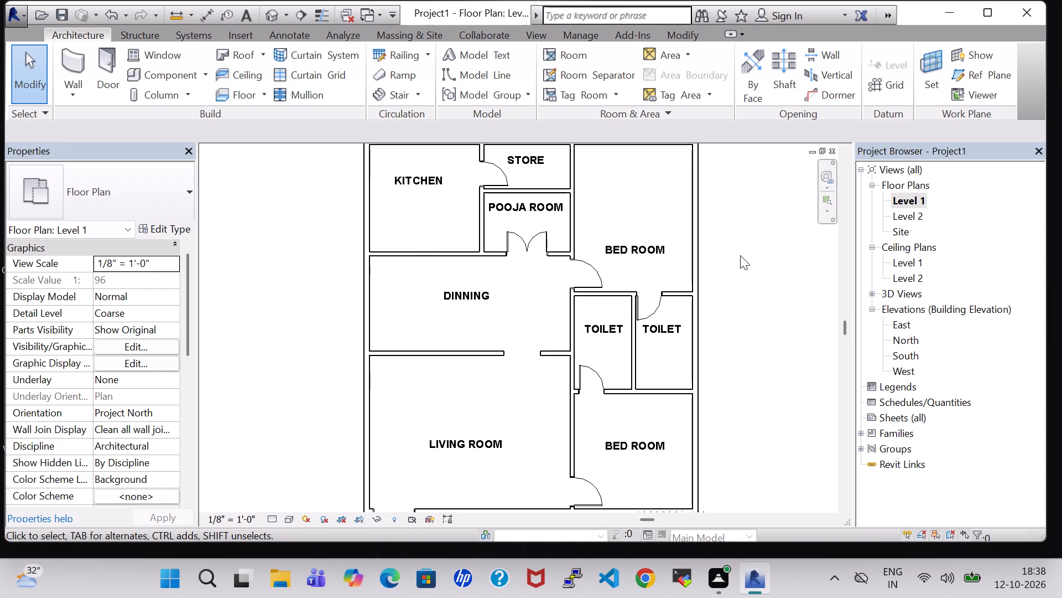
middle_click(740, 255)
middle_click(740, 255)
scroll(740, 255, down, 1)
middle_drag(740, 255, 729, 245)
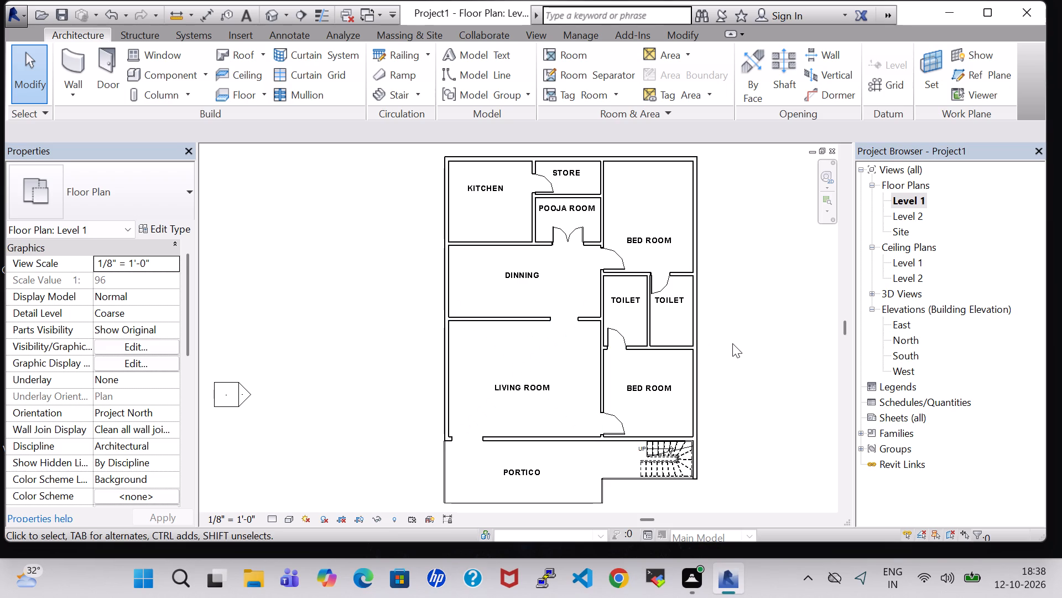
scroll(770, 295, down, 1)
middle_drag(770, 295, 715, 277)
middle_drag(716, 277, 742, 288)
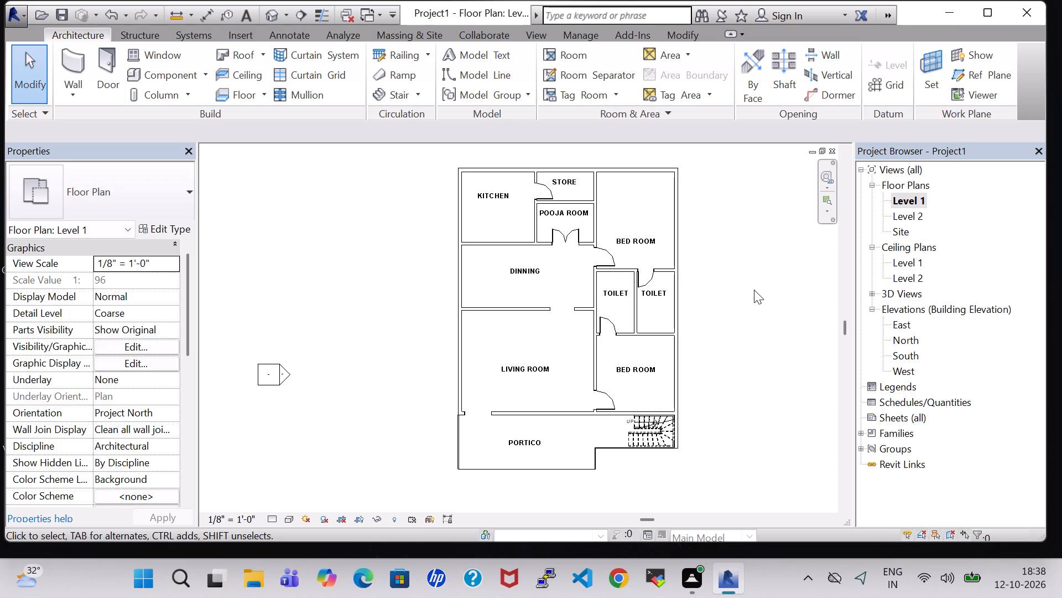
middle_drag(710, 316, 669, 311)
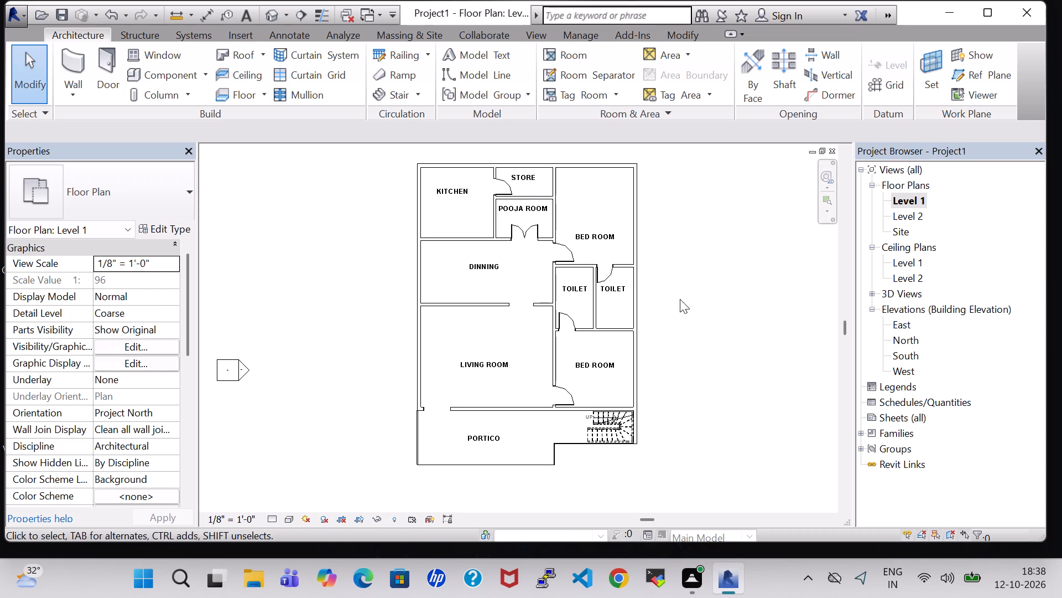
Examine the house front, stair and portico in the 3D view, and return to the Level 1 floor plan.
click(277, 13)
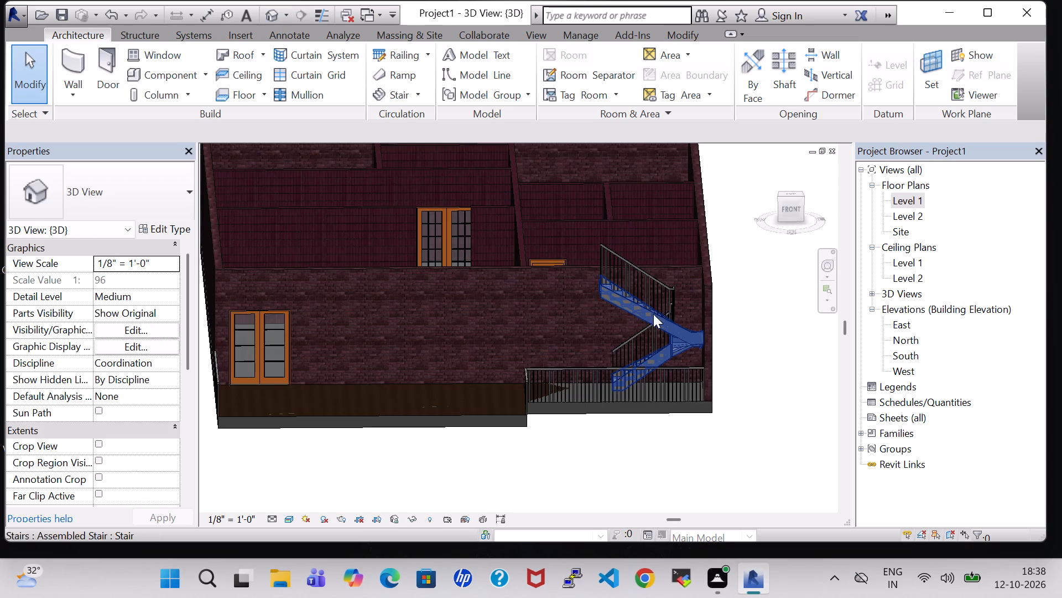
scroll(775, 354, down, 2)
shift+middle_drag(770, 354, 770, 344)
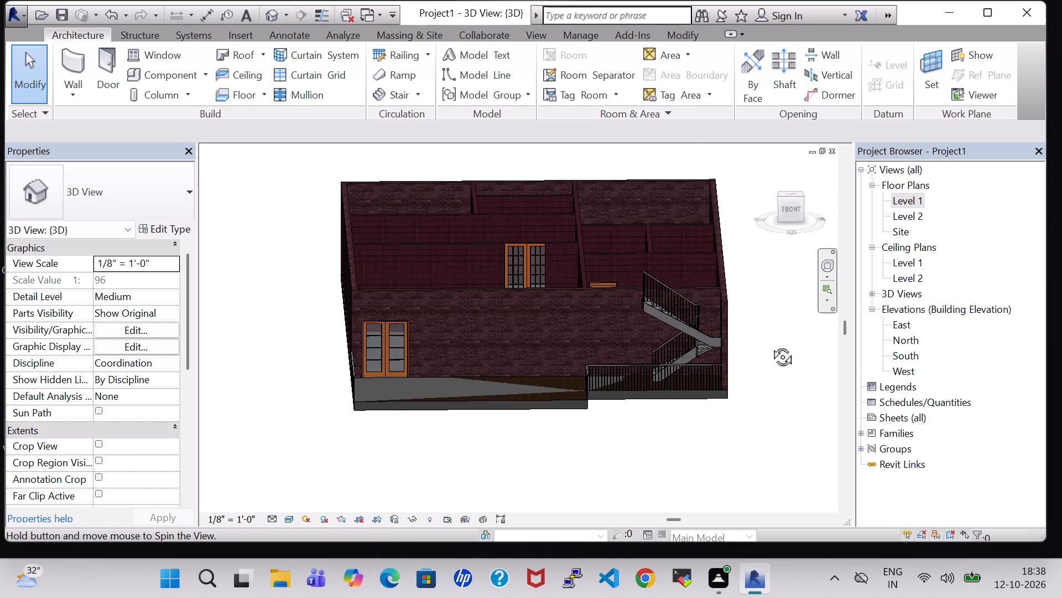
shift+middle_drag(770, 344, 744, 328)
shift+middle_drag(601, 416, 628, 419)
double_click(908, 202)
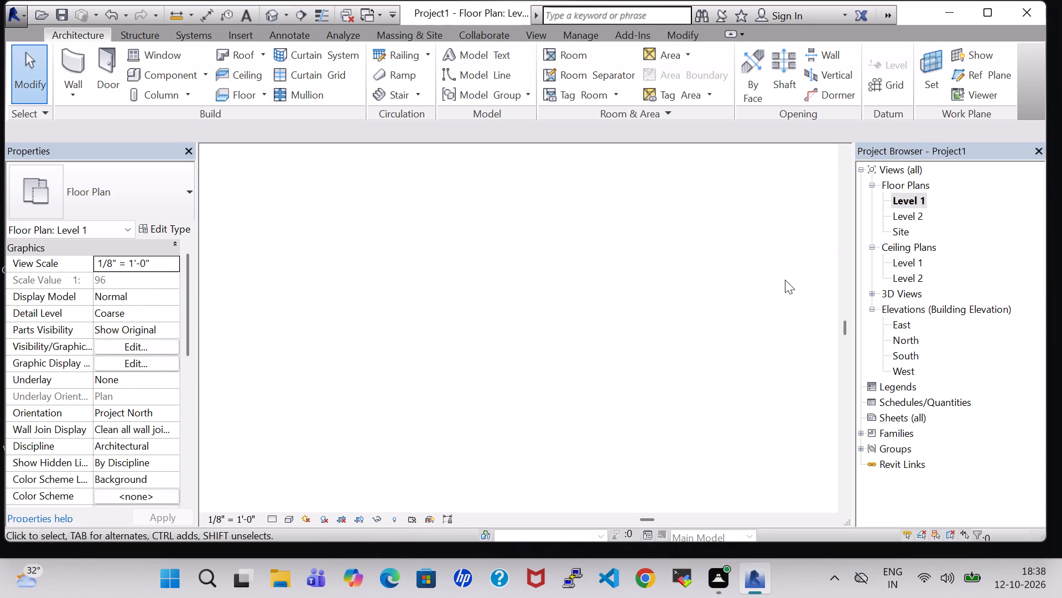
scroll(612, 324, down, 2)
middle_drag(715, 320, 660, 323)
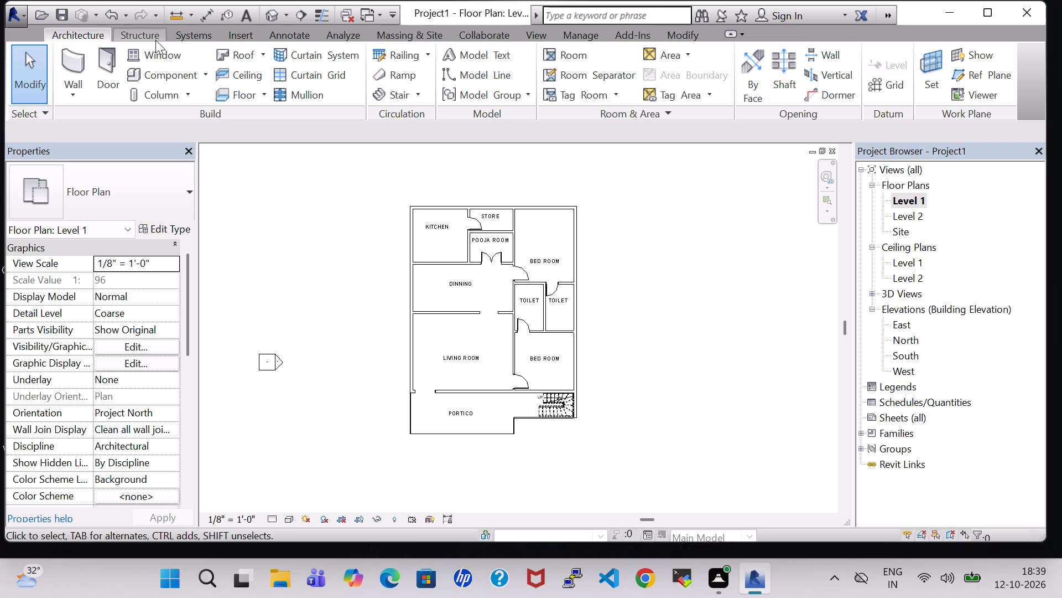
Load the Bed-Box family from the Beds folder of the Furniture library for placement as a component.
click(151, 69)
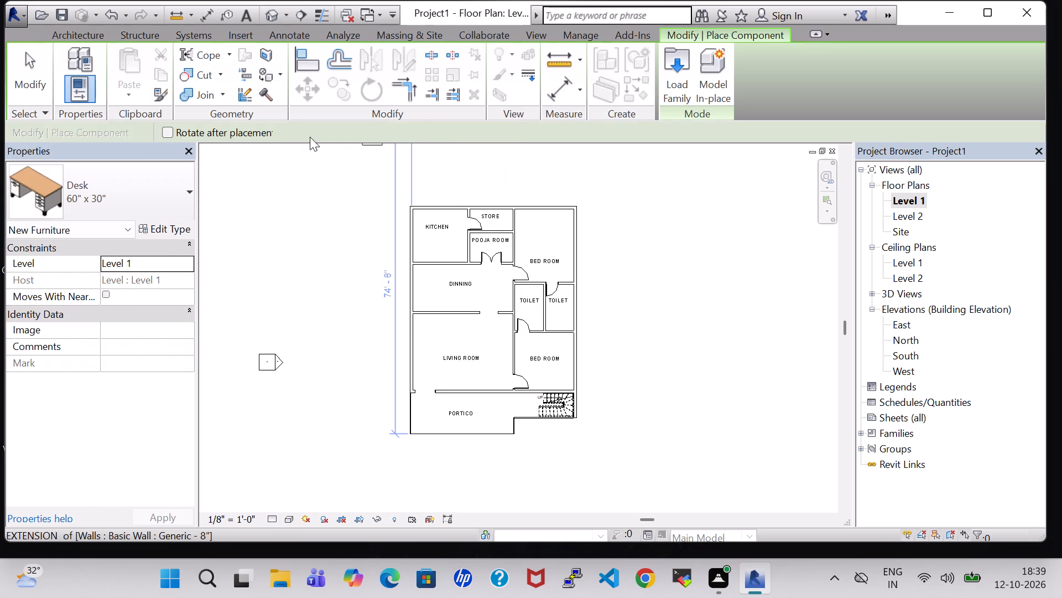
click(680, 84)
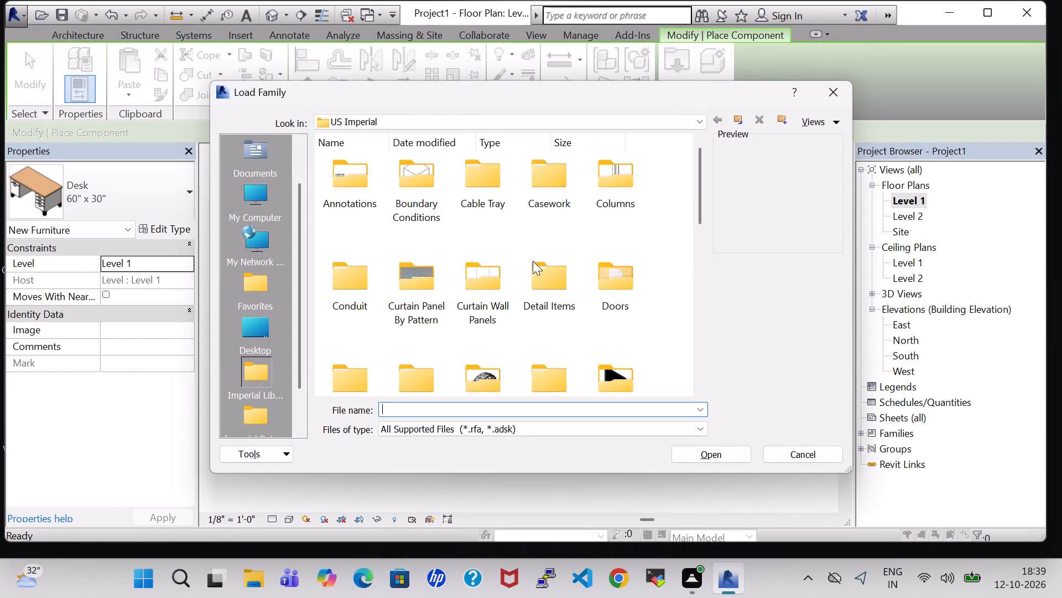
scroll(530, 262, down, 1)
double_click(598, 219)
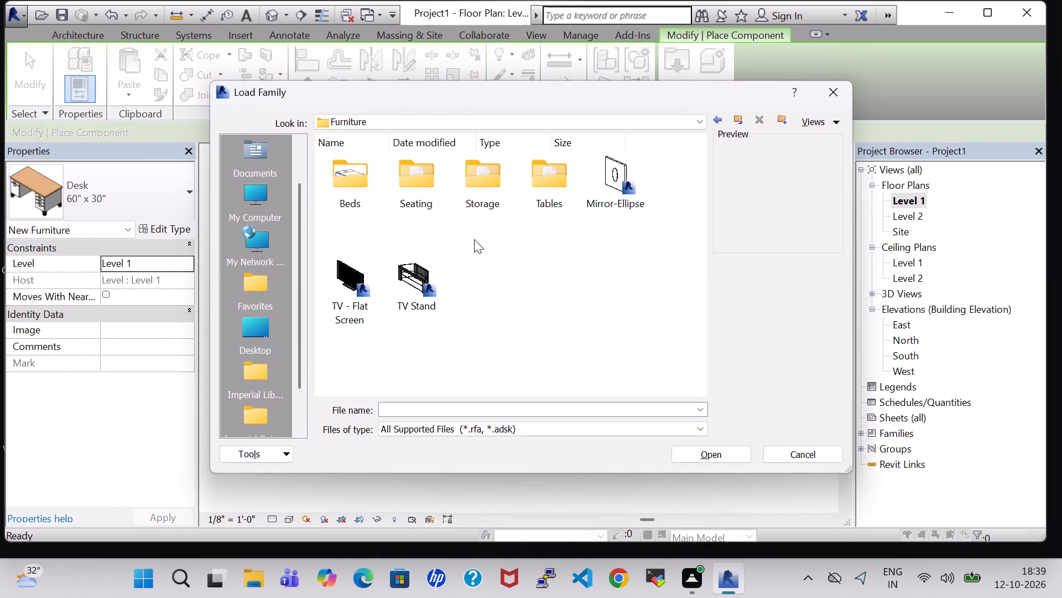
click(380, 203)
double_click(346, 164)
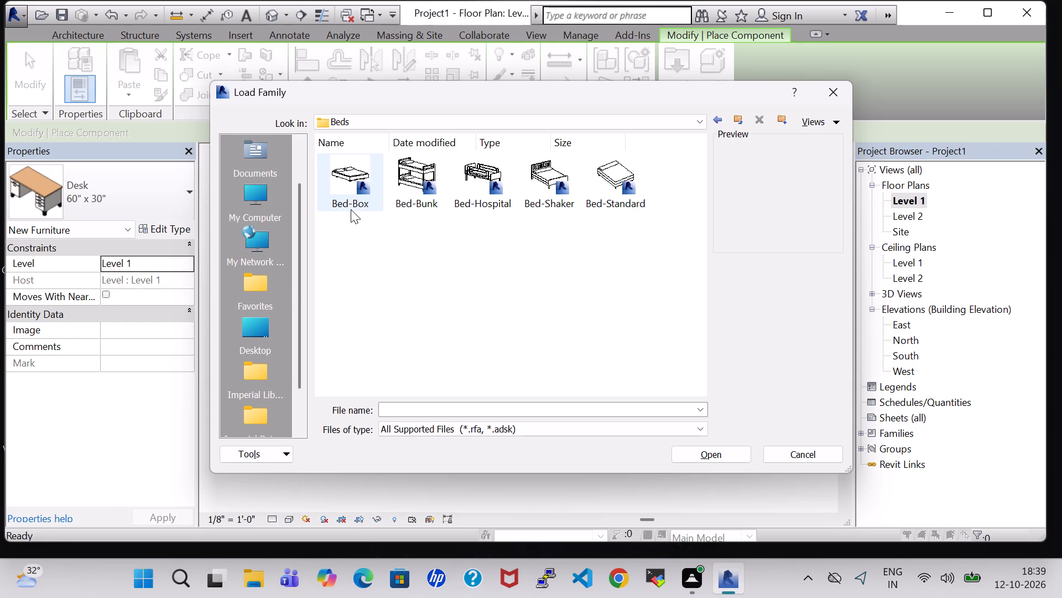
click(351, 192)
click(728, 451)
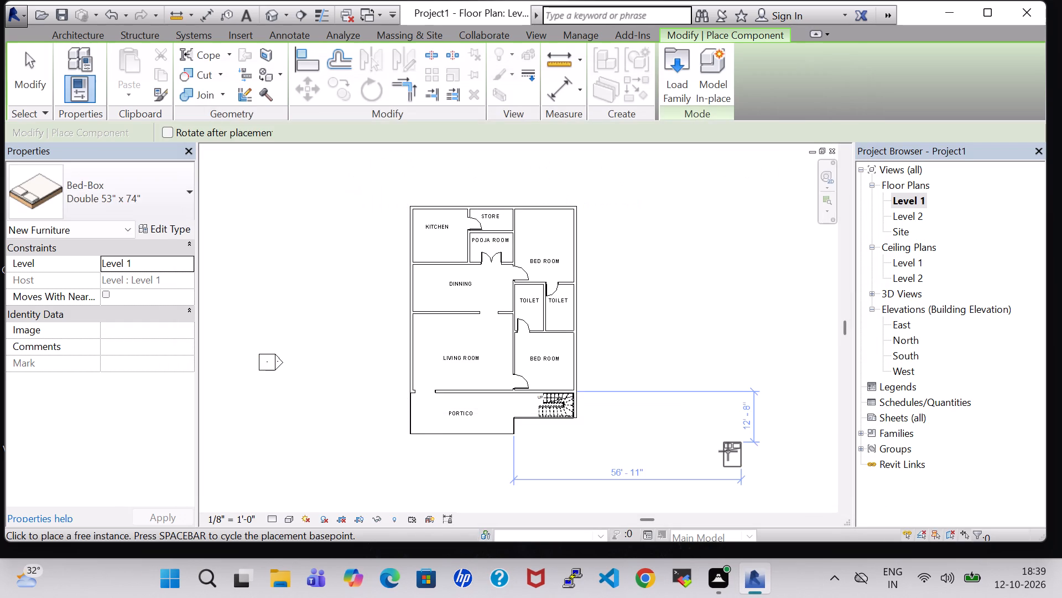
Place a Double 53" x 74" Bed-Box in the bedroom beside the portico, rotated with its pillows against the exterior wall.
scroll(616, 388, up, 5)
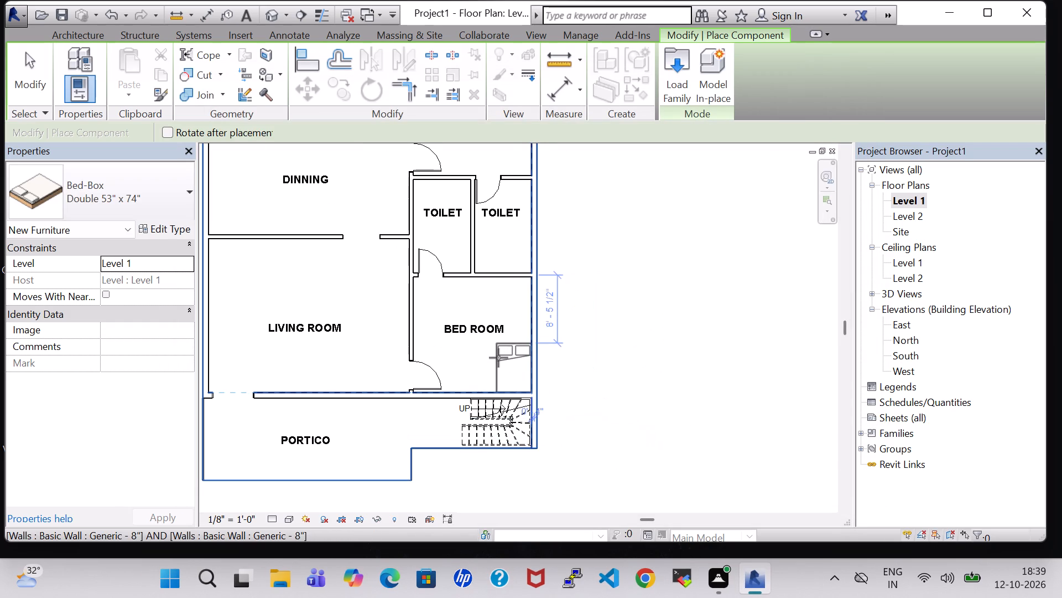
key(space)
key(space)
key(space)
key(space)
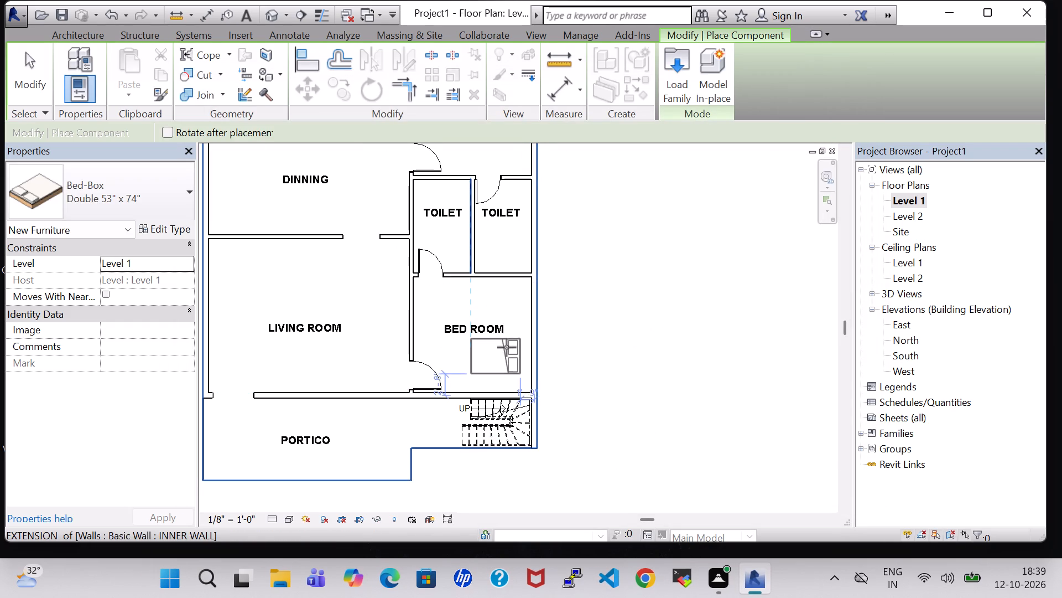
click(514, 343)
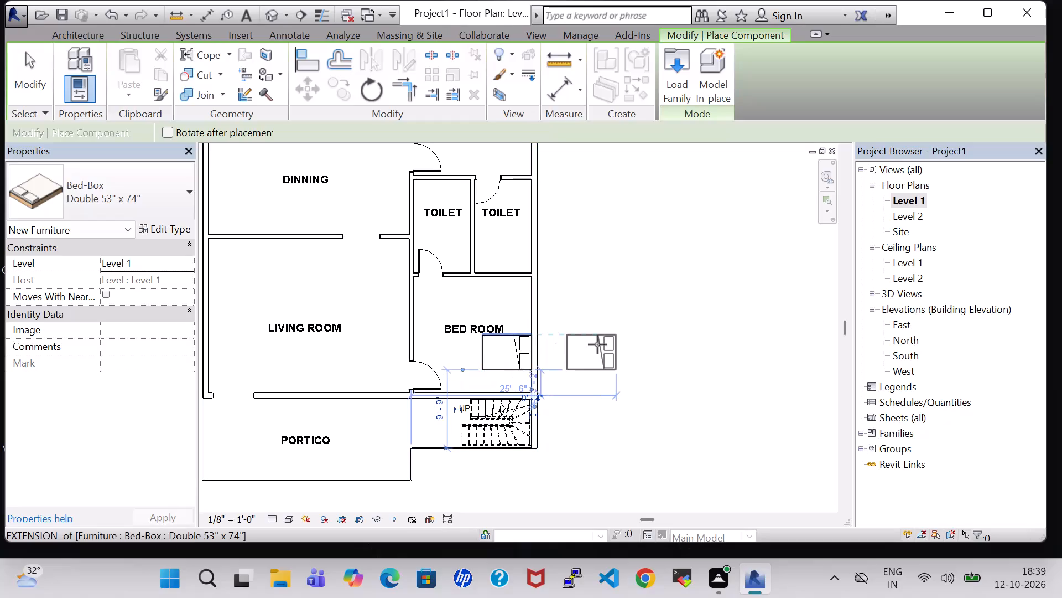
key(Escape)
key(Escape)
Move that bedroom's BED ROOM tag toward the toilets so it clears the bed.
click(496, 331)
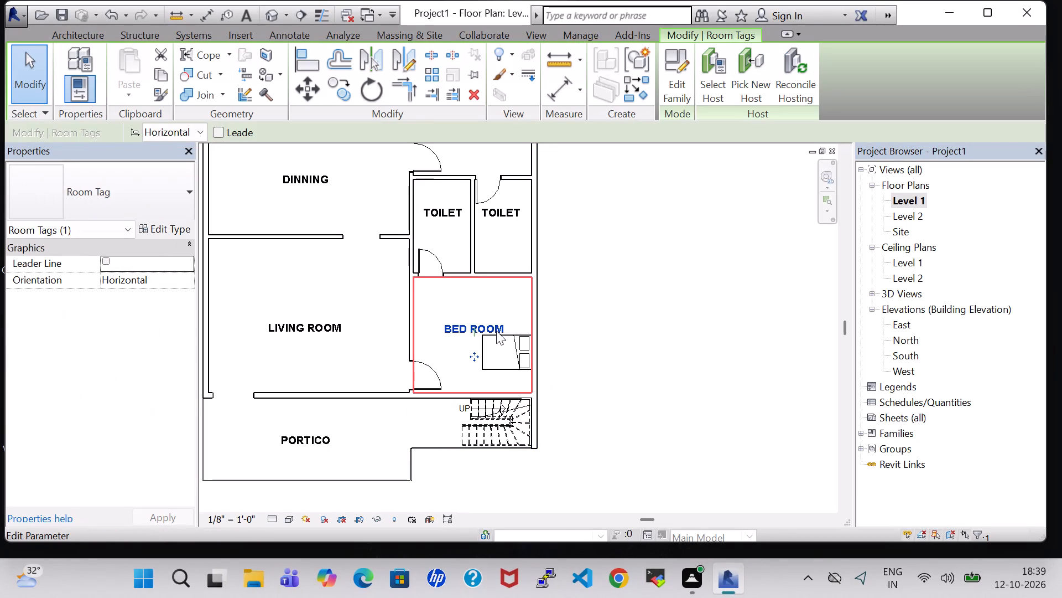
key(Up)
key(Up)
key(Up)
key(Up)
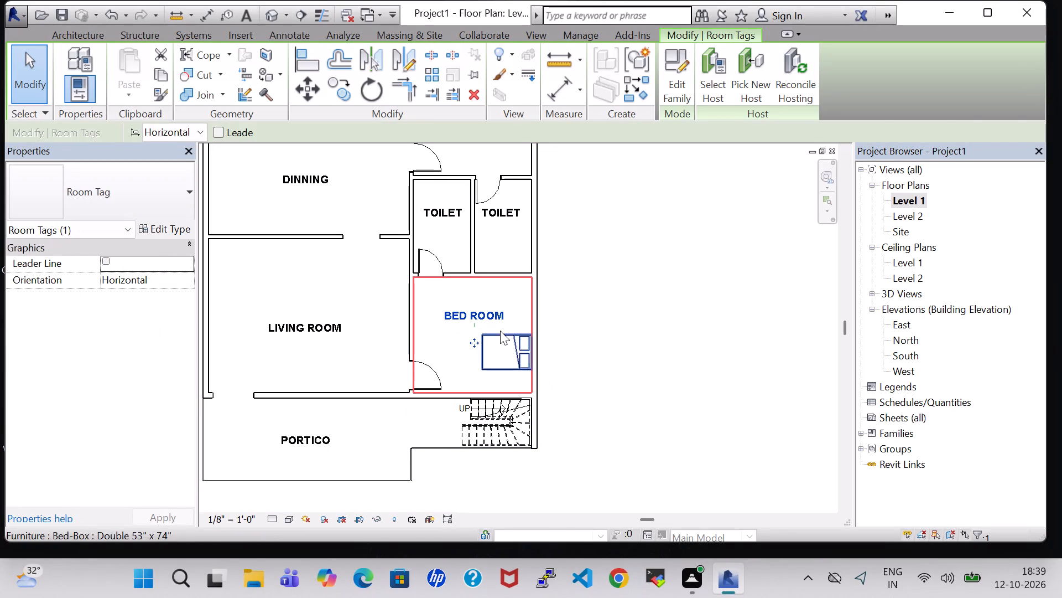
click(657, 340)
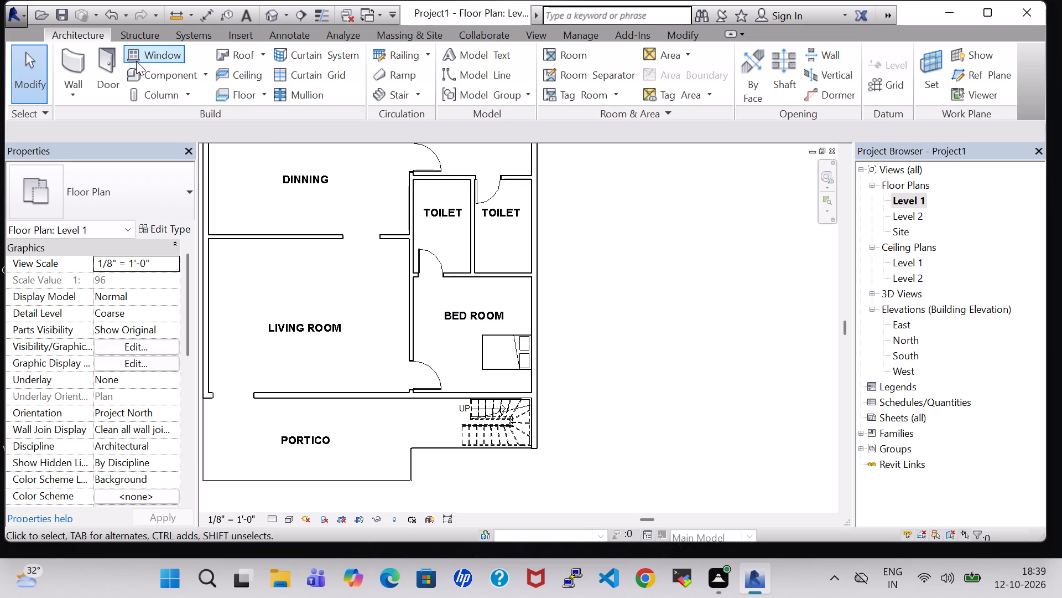
Load the Table-Night Stand family from the Tables folder of the Furniture library for placement as a component.
click(148, 82)
click(678, 94)
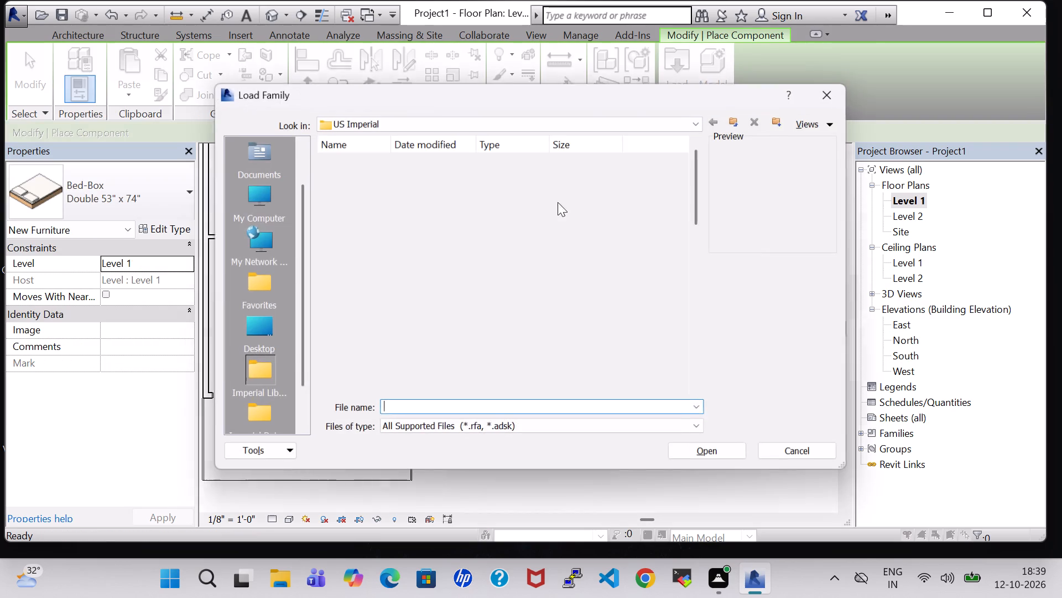
click(627, 352)
double_click(625, 372)
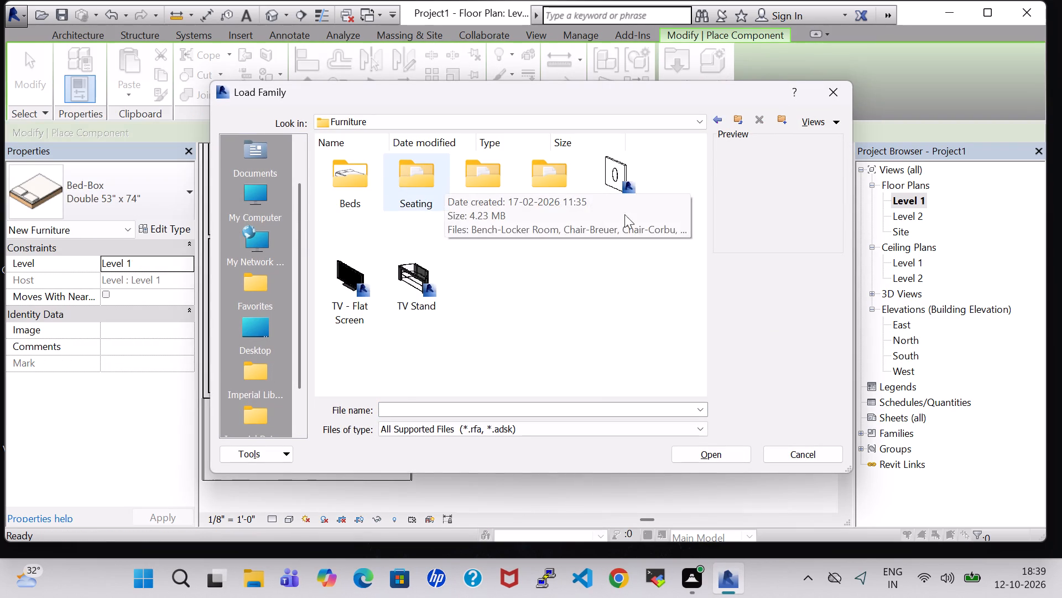
double_click(563, 196)
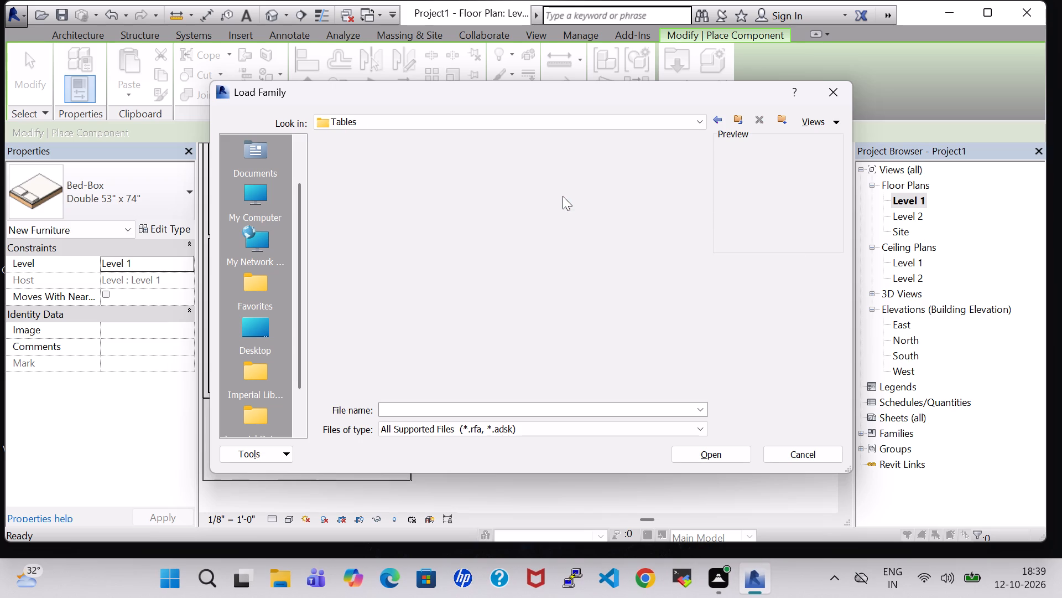
click(542, 262)
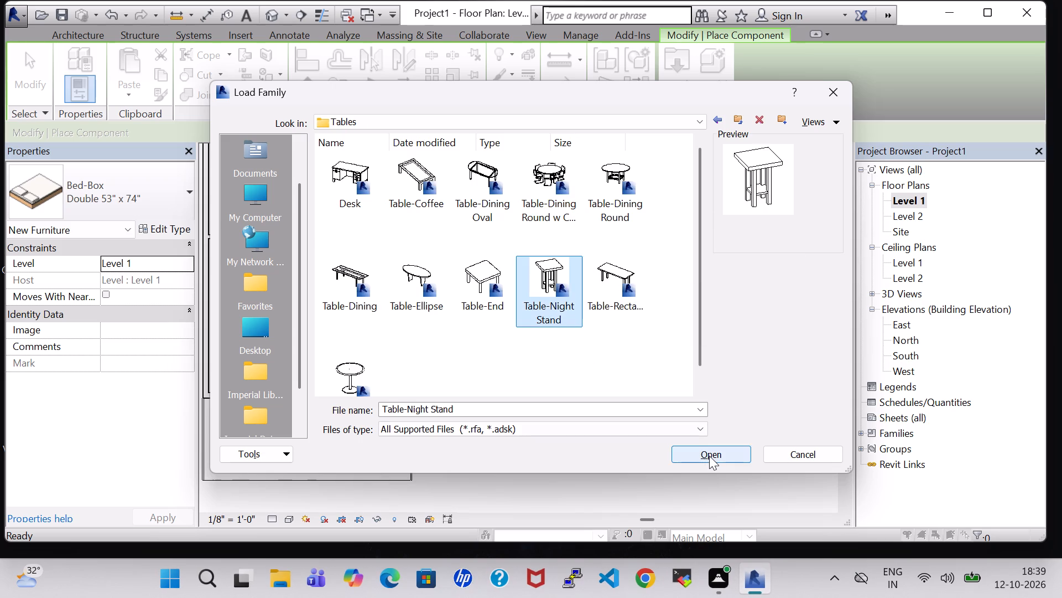
click(709, 454)
Place two 24" x 24" x 30" night stands against the exterior wall, one on each side of the bed.
scroll(514, 321, up, 2)
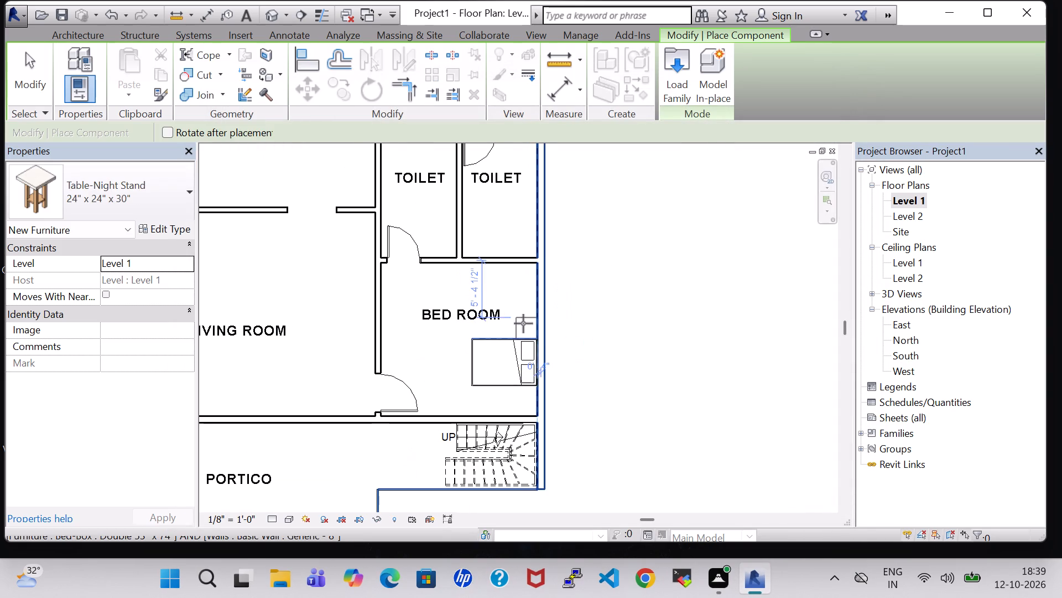
click(523, 319)
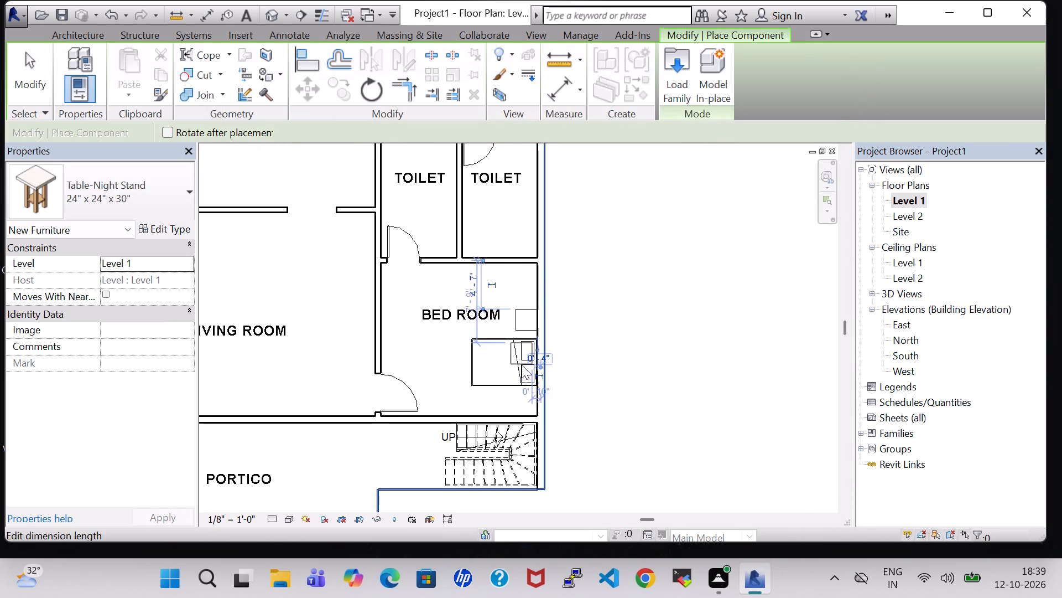
click(528, 398)
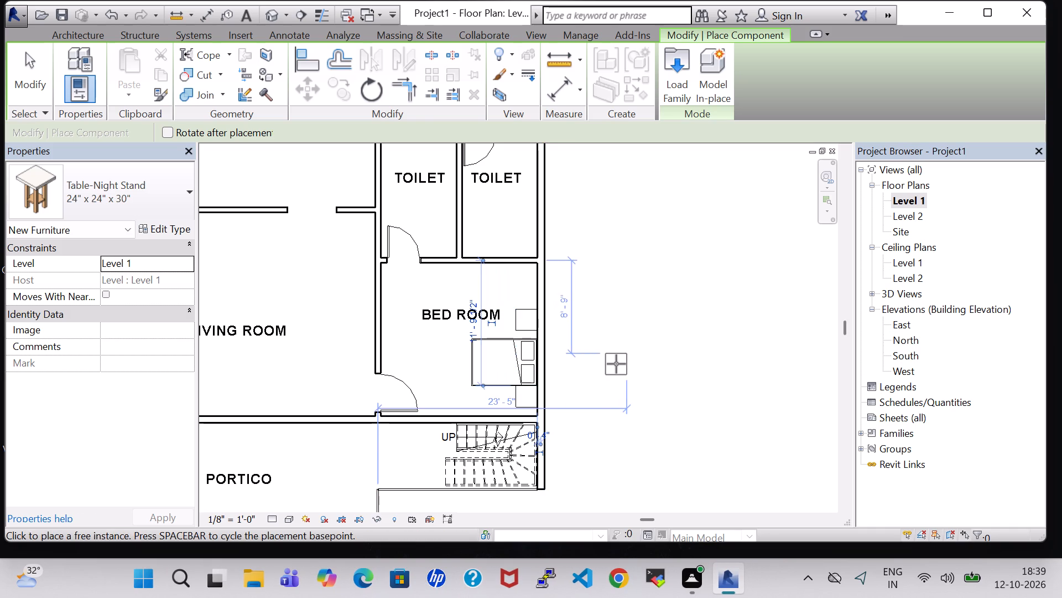
key(Escape)
key(Escape)
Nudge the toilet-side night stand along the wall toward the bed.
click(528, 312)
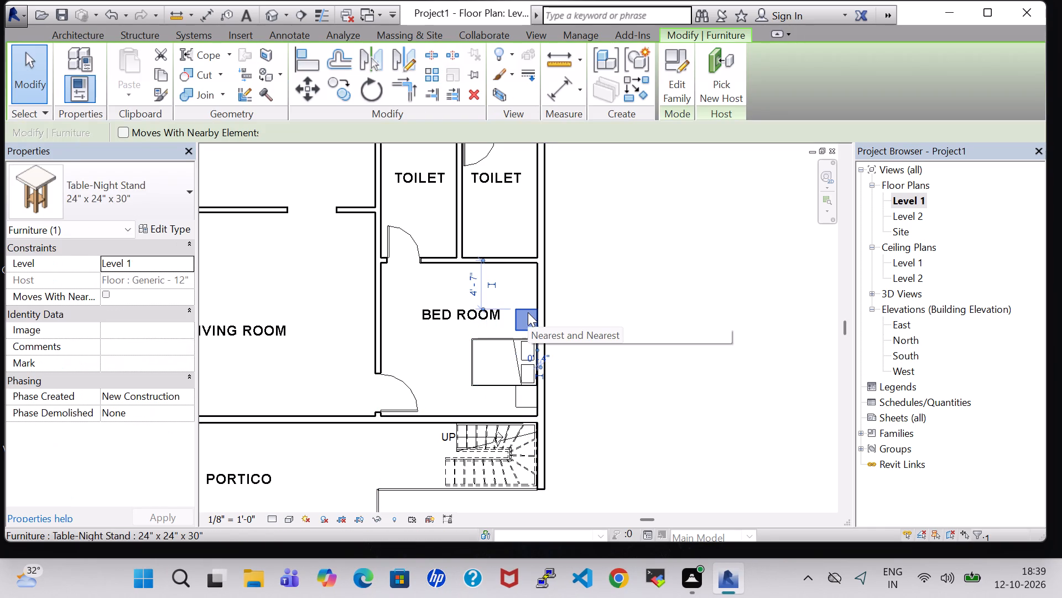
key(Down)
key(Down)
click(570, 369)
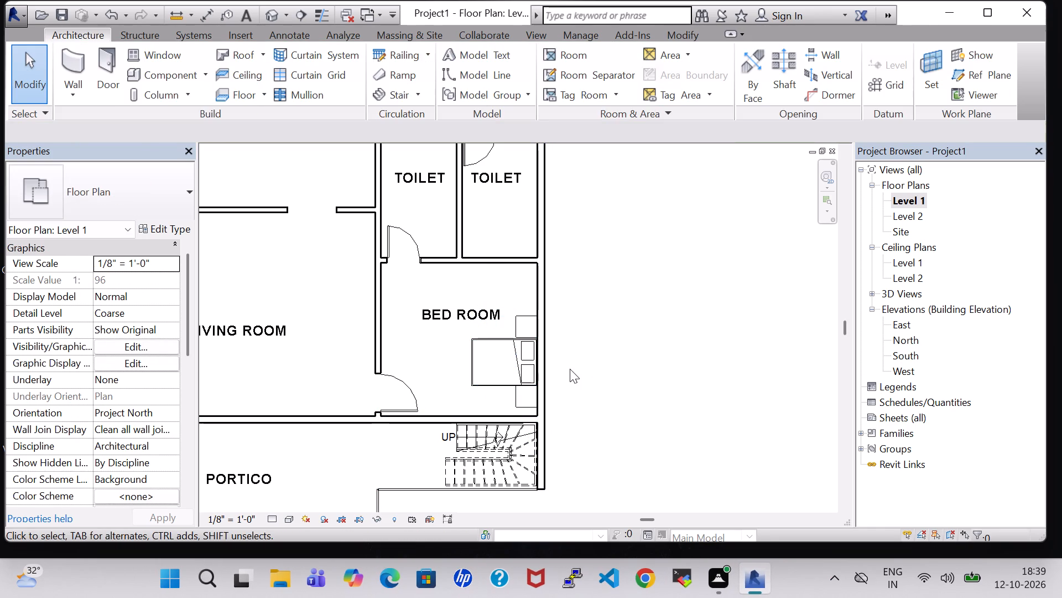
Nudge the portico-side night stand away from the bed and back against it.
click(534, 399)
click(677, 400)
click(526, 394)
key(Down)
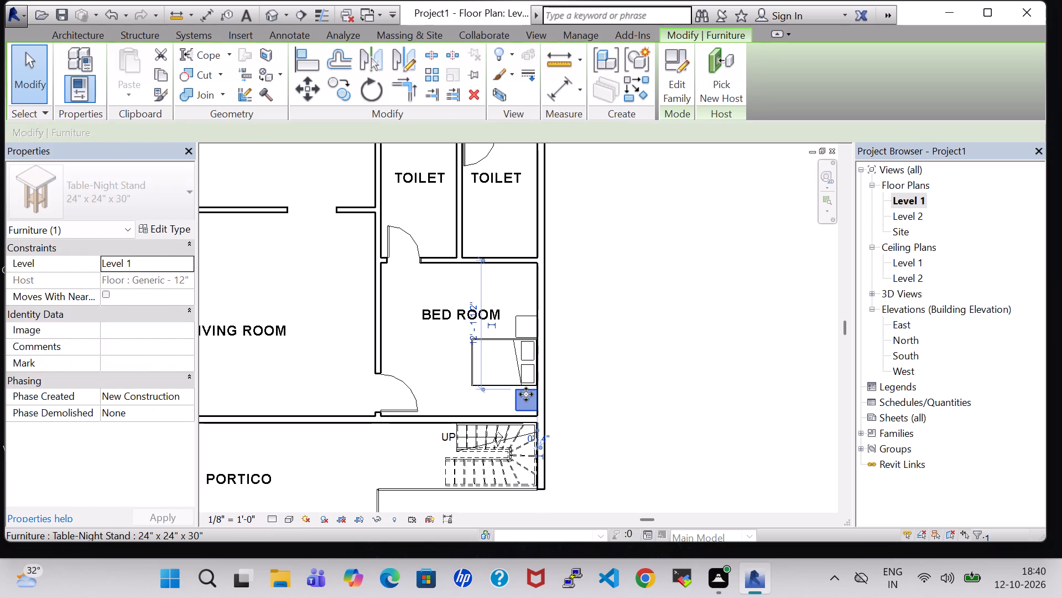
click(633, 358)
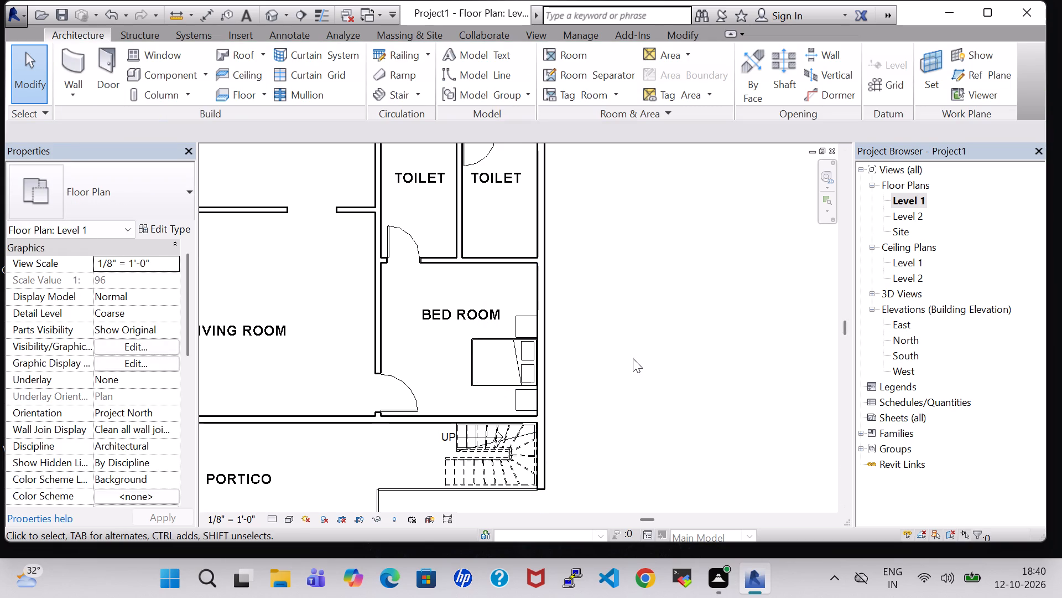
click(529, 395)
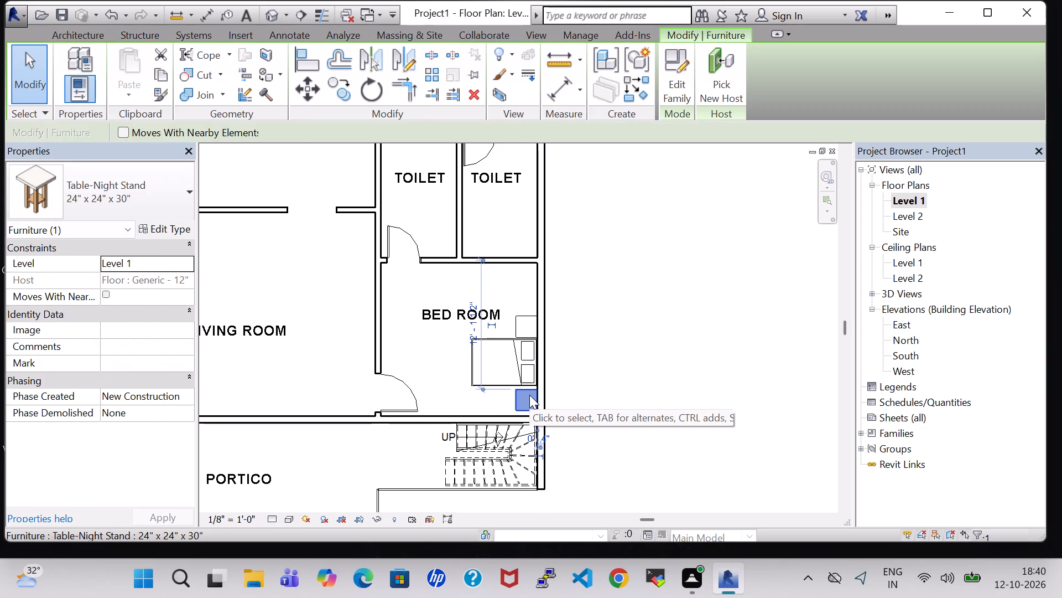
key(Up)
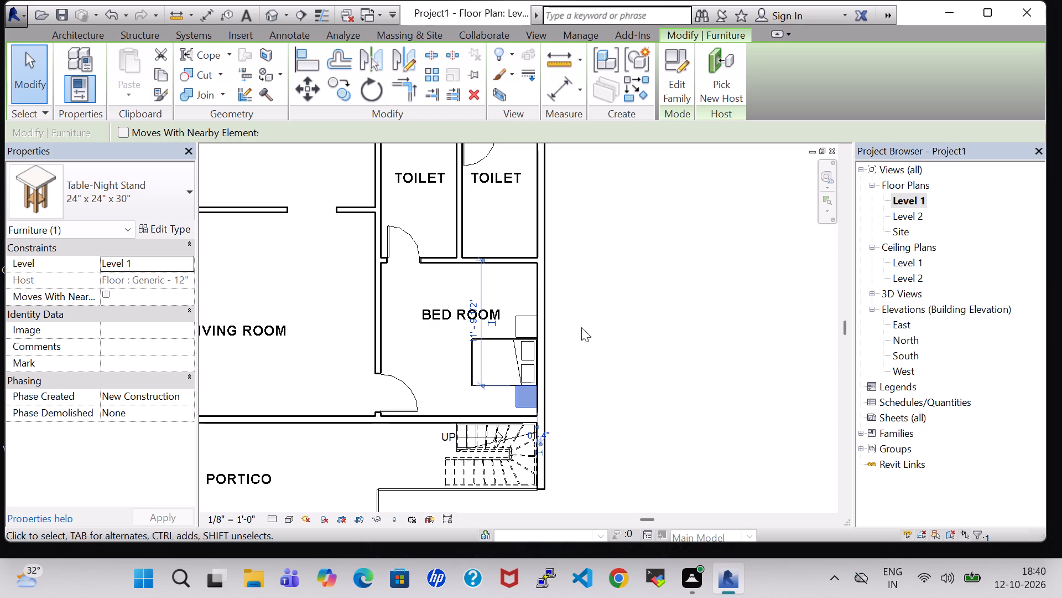
Move the toilet-side night stand along the exterior wall to about 2' 3" from the toilet wall.
click(523, 315)
key(Up)
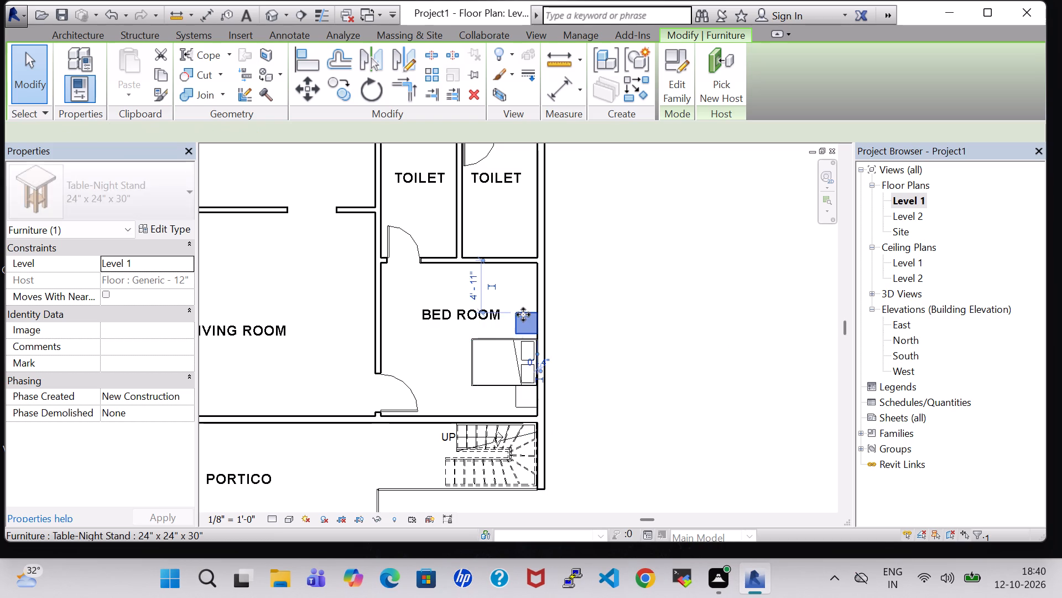
key(Up)
key(Up)
key(Up)
key(Up)
key(Up)
key(Up)
key(Up)
key(Up)
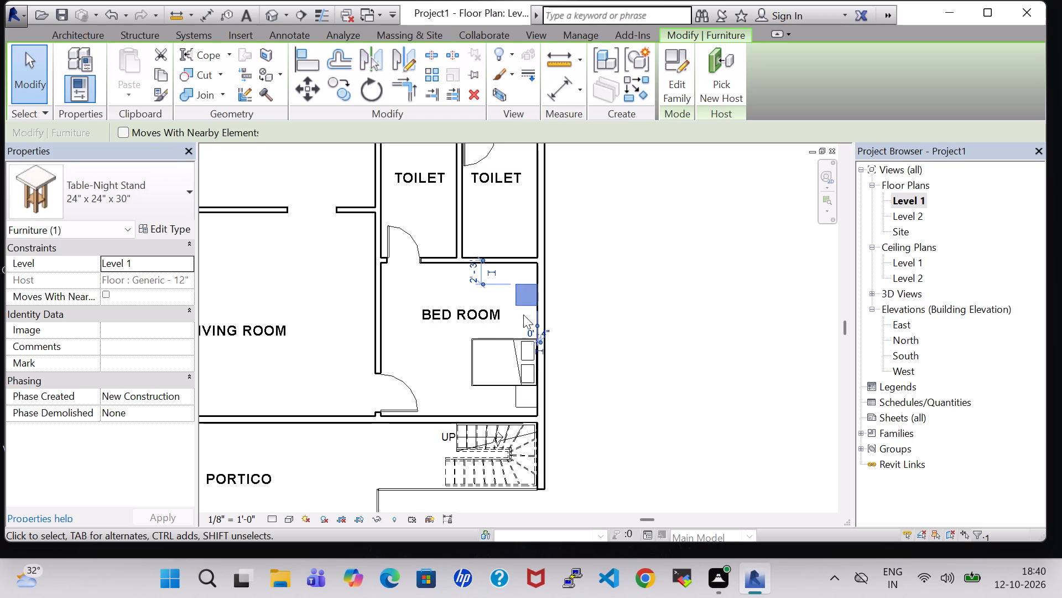
Move the double bed about 3' along the exterior wall, up against the toilet-side night stand.
click(519, 338)
key(Up)
key(Up)
key(Up)
key(Up)
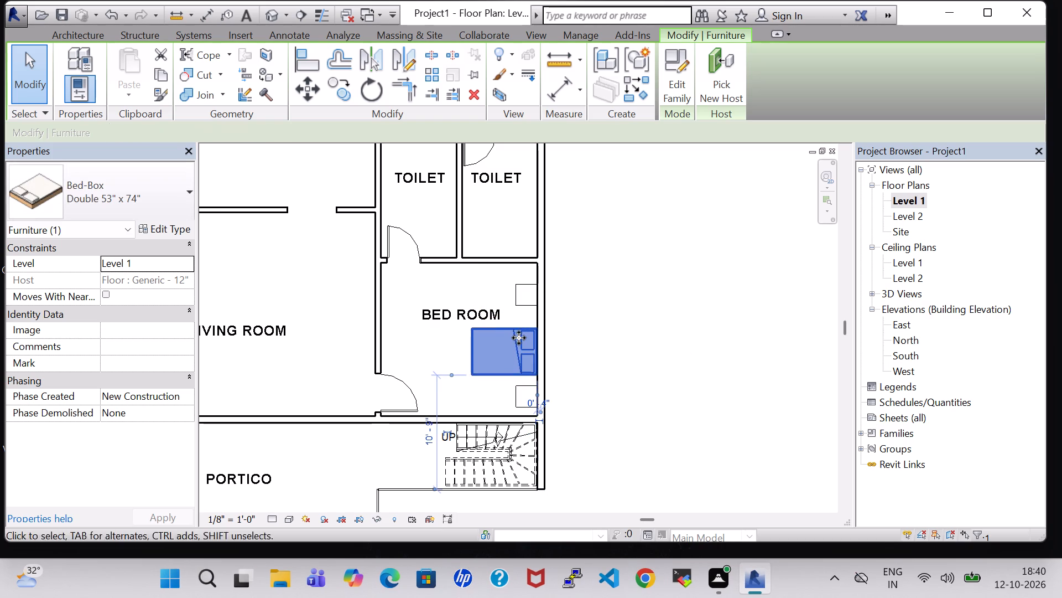
key(Up)
key(Up)
key(Up)
key(Up)
key(Up)
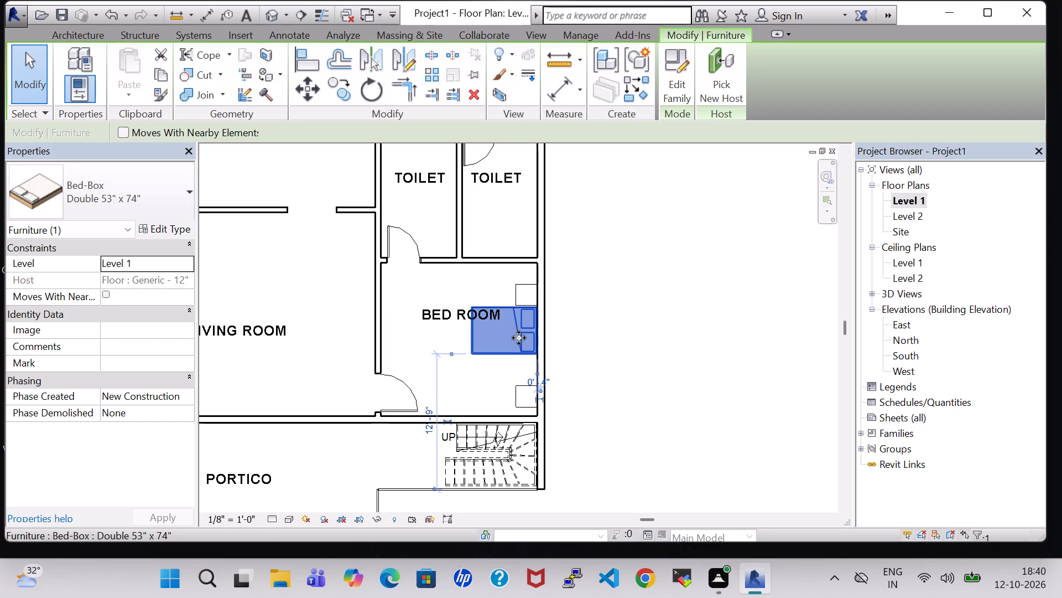
click(628, 332)
Move the portico-side night stand about 3' along the exterior wall, up against the bed.
click(523, 388)
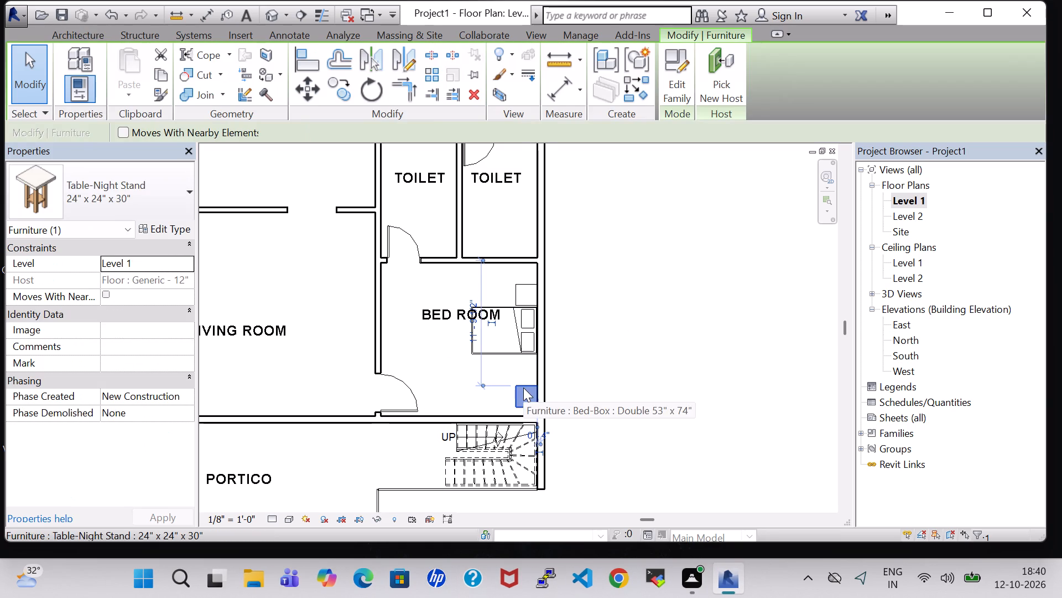
key(Up)
key(Up)
key(Up)
key(Up)
key(Up)
key(Up)
key(Up)
key(Up)
key(Up)
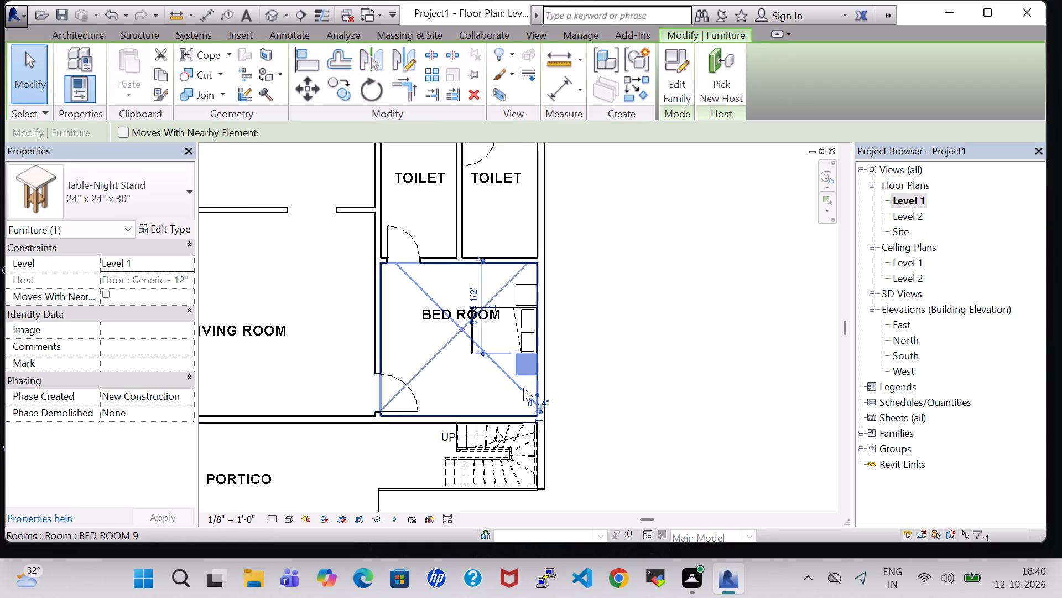
Nudge the portico-side night stand one increment along the exterior wall away from the bed.
click(644, 316)
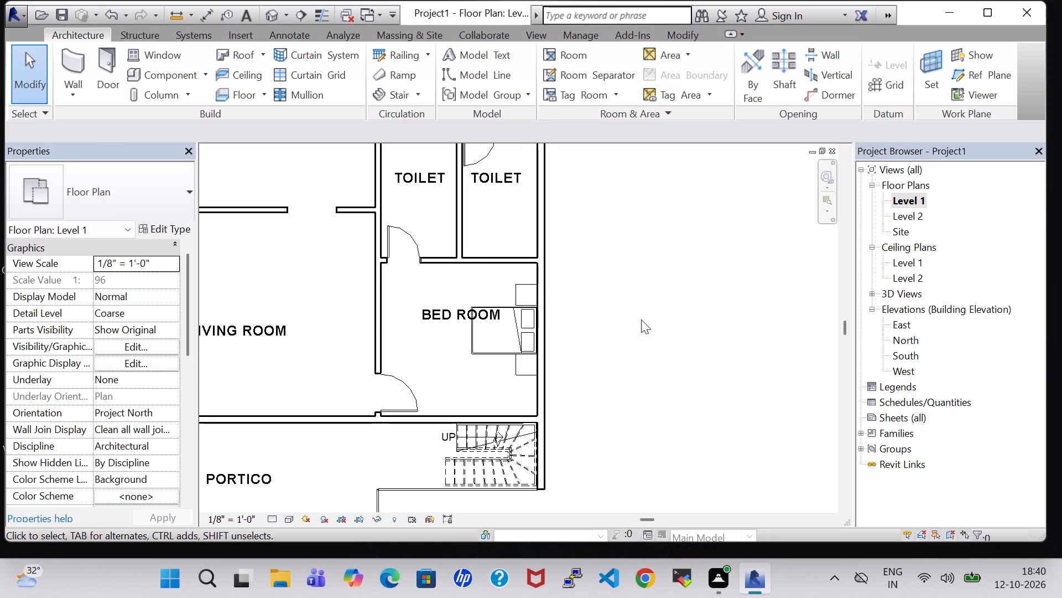
click(524, 367)
key(Down)
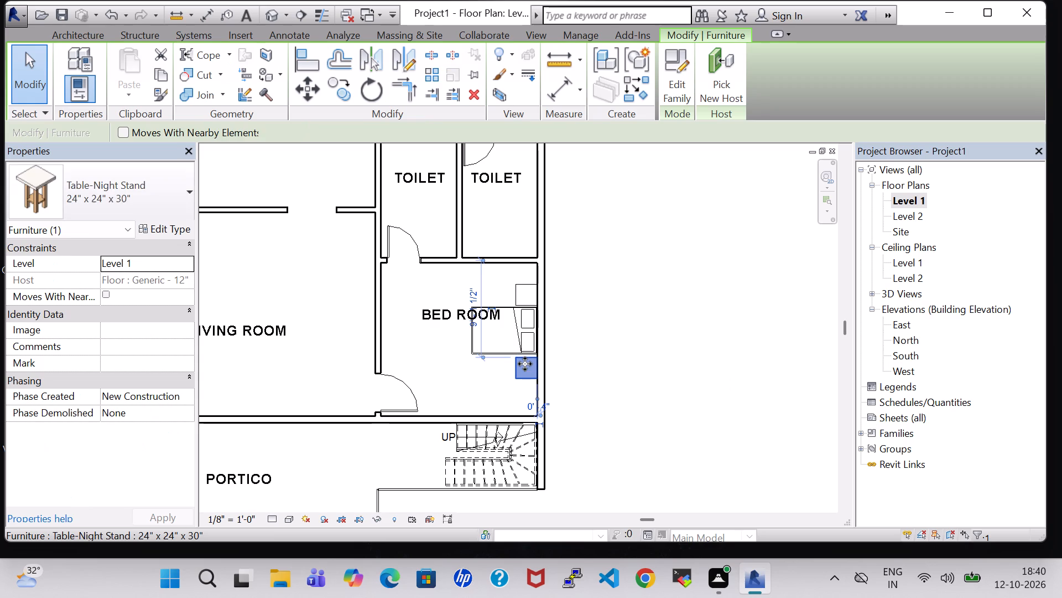
click(763, 356)
Place two 24" x 24" x 30" night stands against the exterior wall of the bedroom beside the store, leaving space for a bed between them.
scroll(716, 338, down, 2)
middle_drag(673, 274, 704, 292)
middle_drag(704, 292, 713, 342)
scroll(696, 329, down, 1)
middle_drag(693, 326, 713, 337)
middle_click(709, 335)
scroll(709, 335, down, 1)
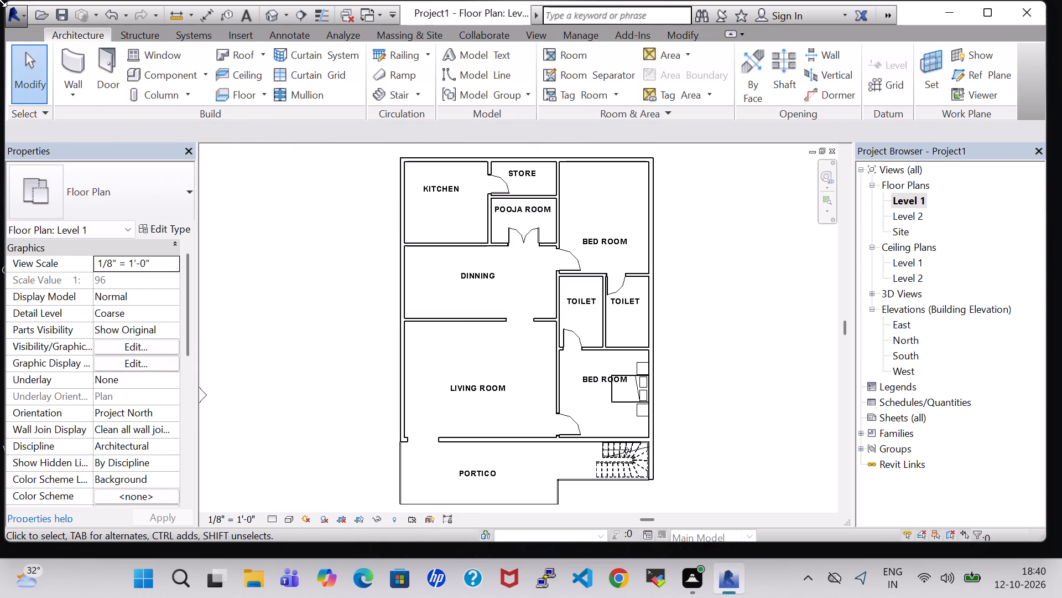
click(150, 71)
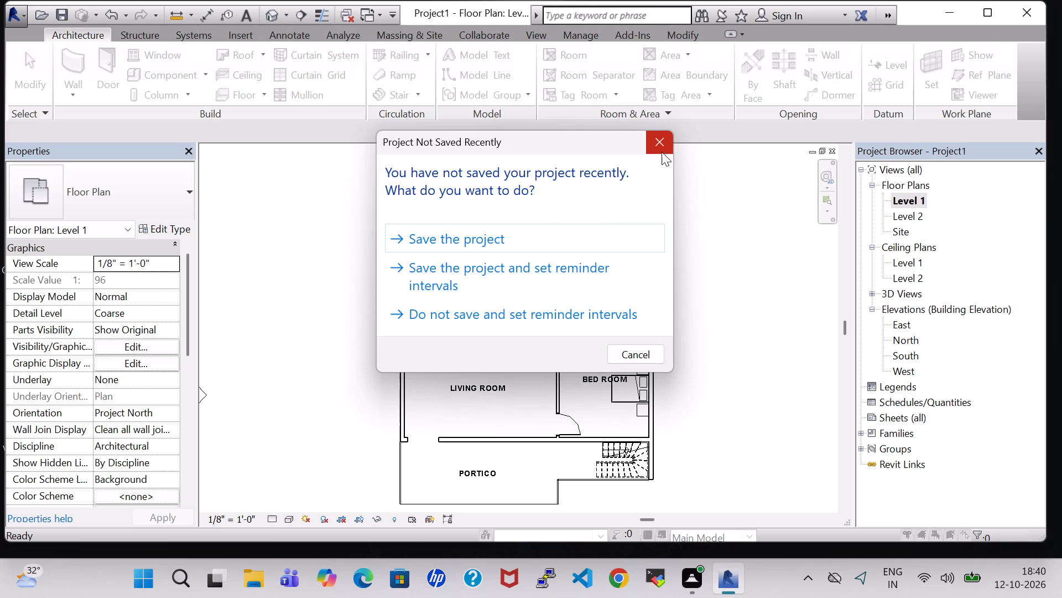
click(662, 152)
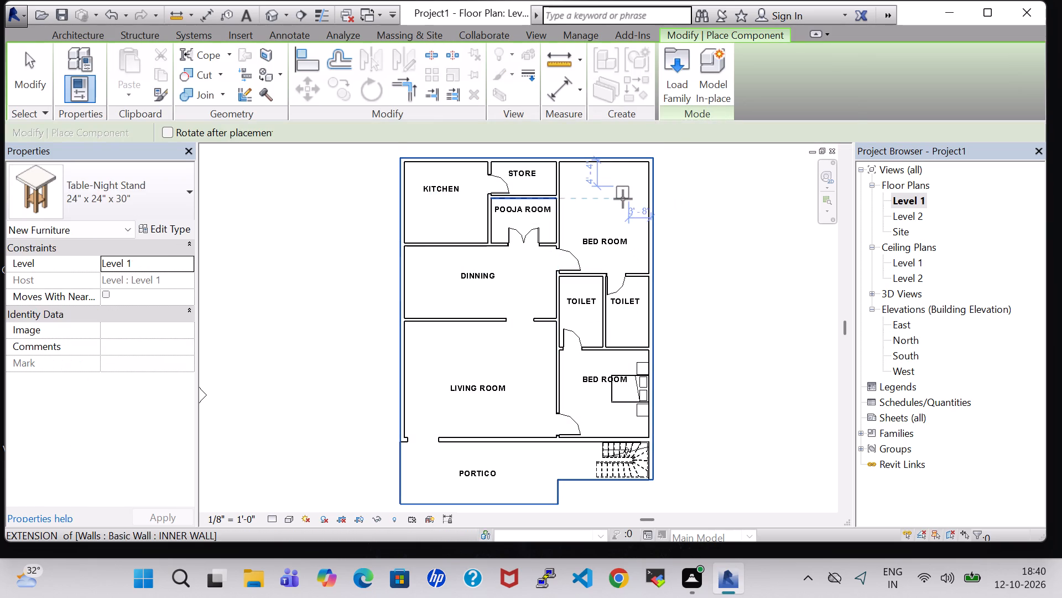
scroll(626, 199, up, 2)
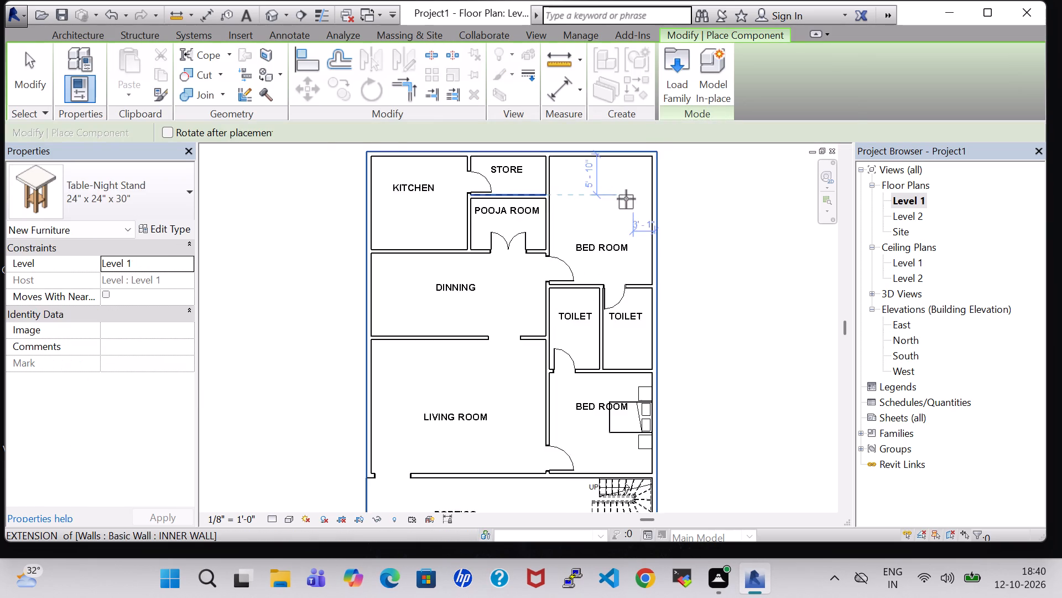
click(650, 167)
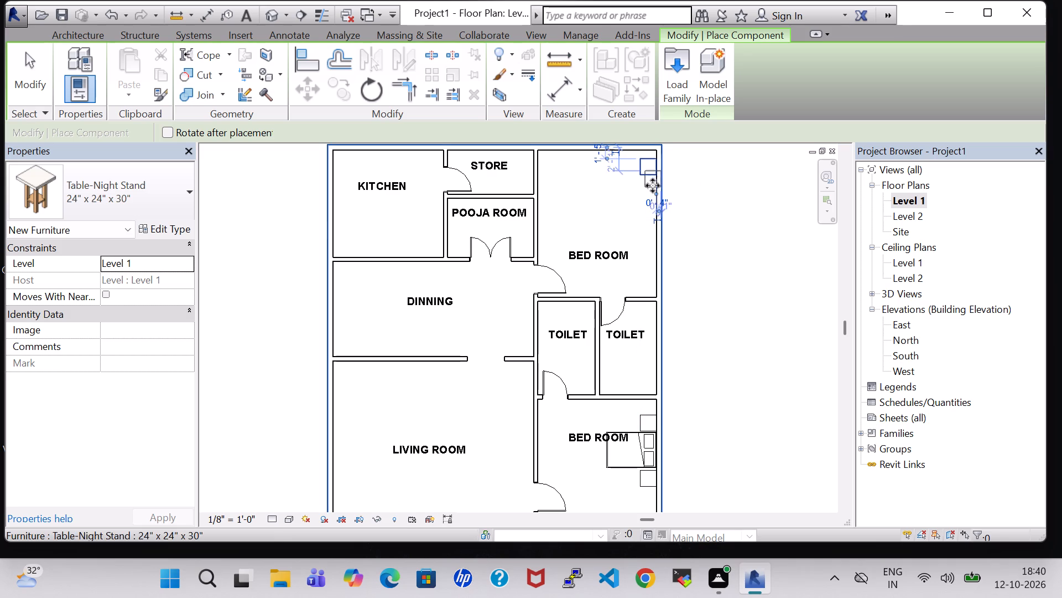
click(647, 239)
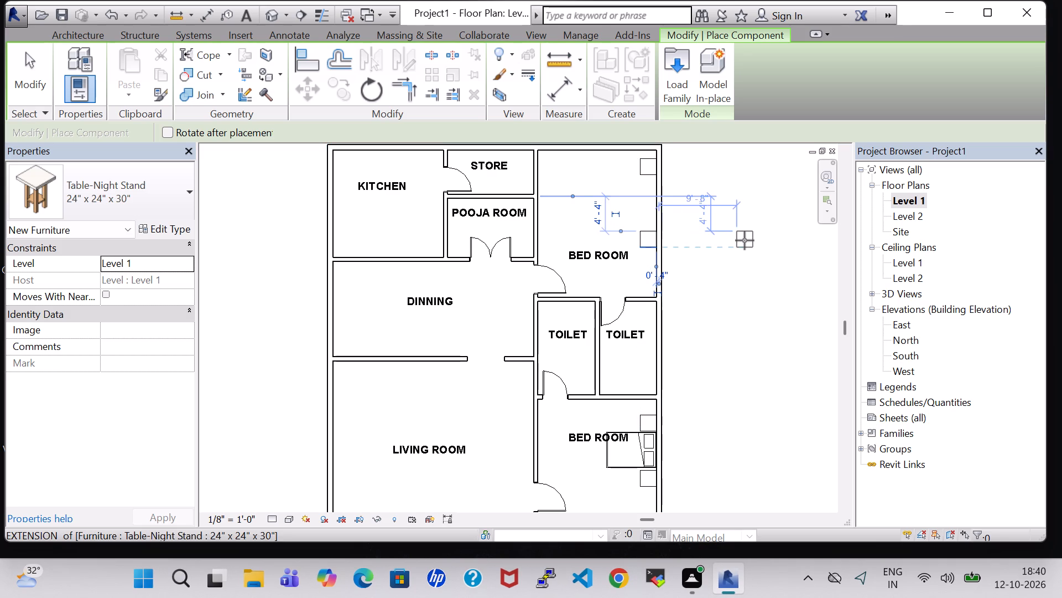
key(Escape)
key(Escape)
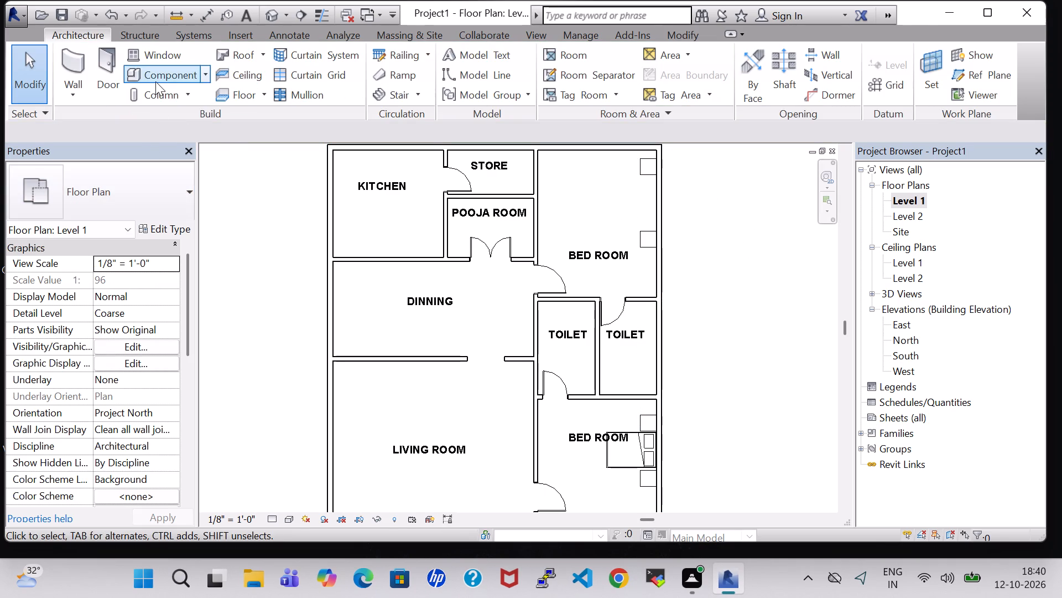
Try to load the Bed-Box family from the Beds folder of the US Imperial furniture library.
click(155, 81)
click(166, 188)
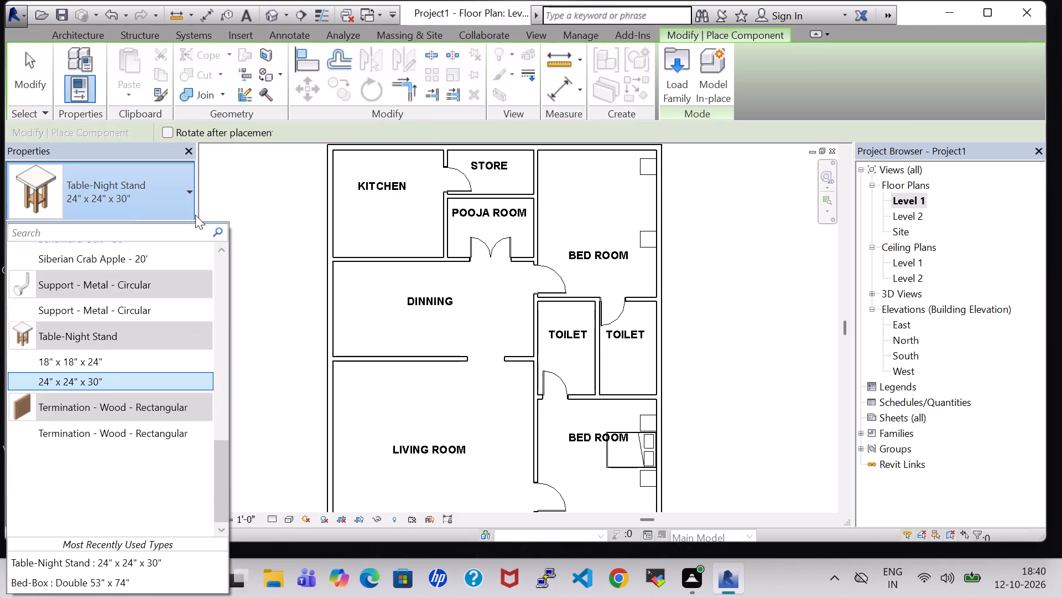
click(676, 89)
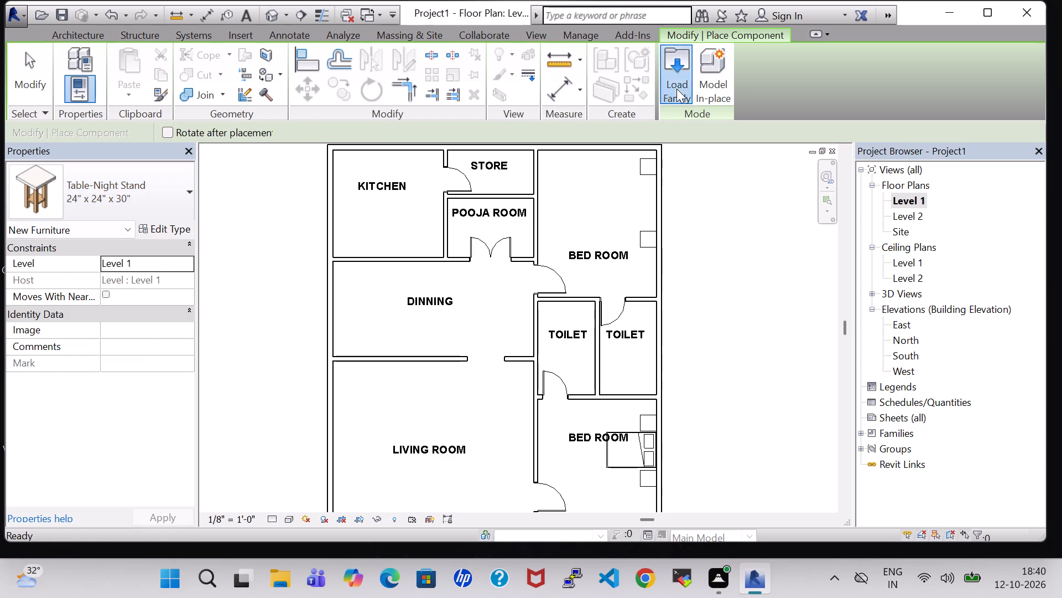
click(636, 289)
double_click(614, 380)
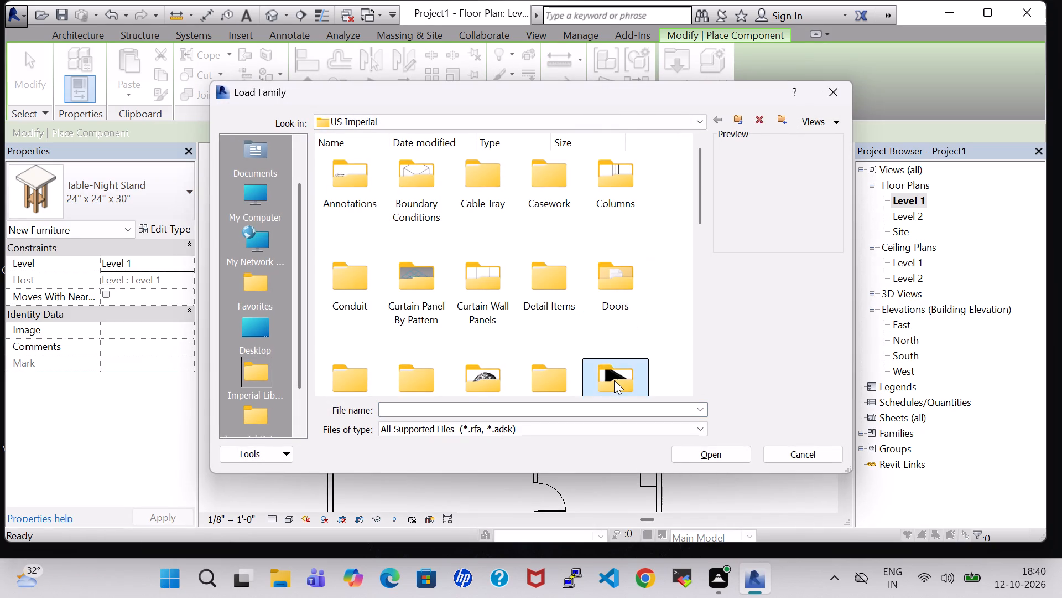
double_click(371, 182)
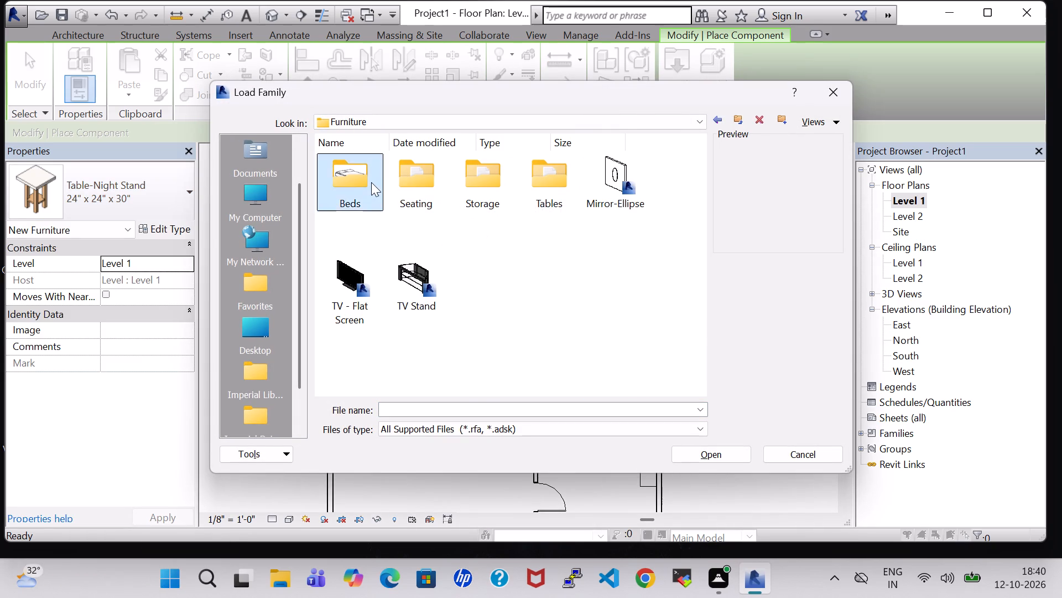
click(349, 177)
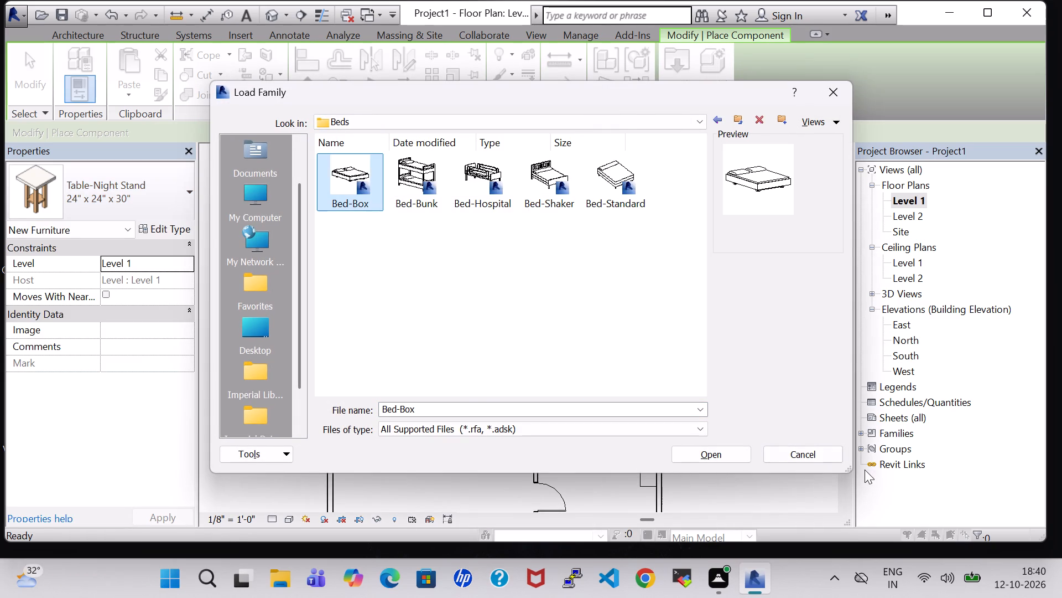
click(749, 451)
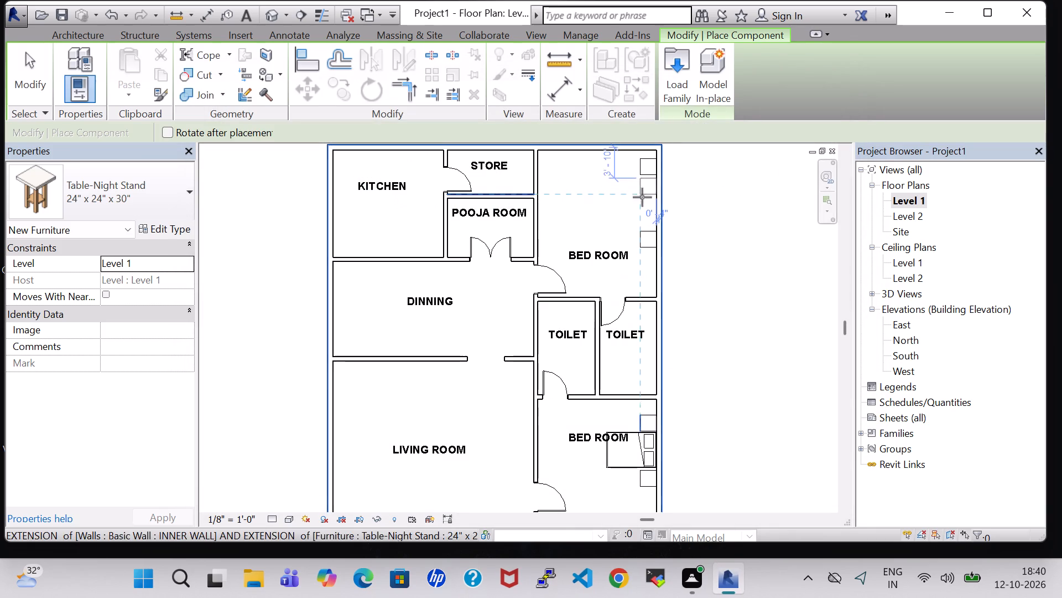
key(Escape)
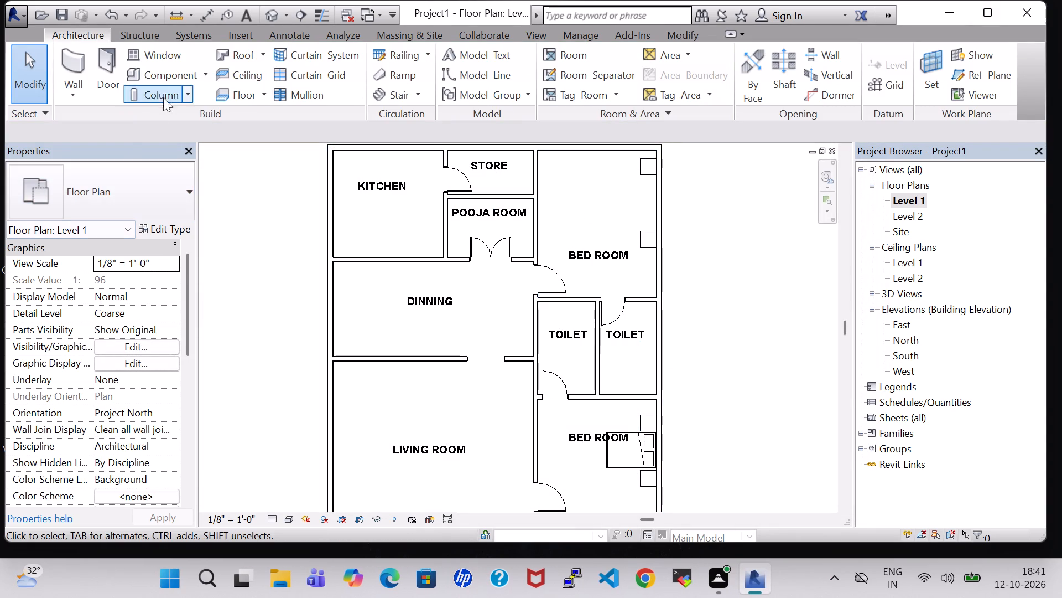
Place a Bed-Box Double 53" x 74" between the two new night stands, rotated so its head is against the exterior wall.
click(158, 70)
click(174, 204)
scroll(104, 309, down, 1)
scroll(104, 309, up, 3)
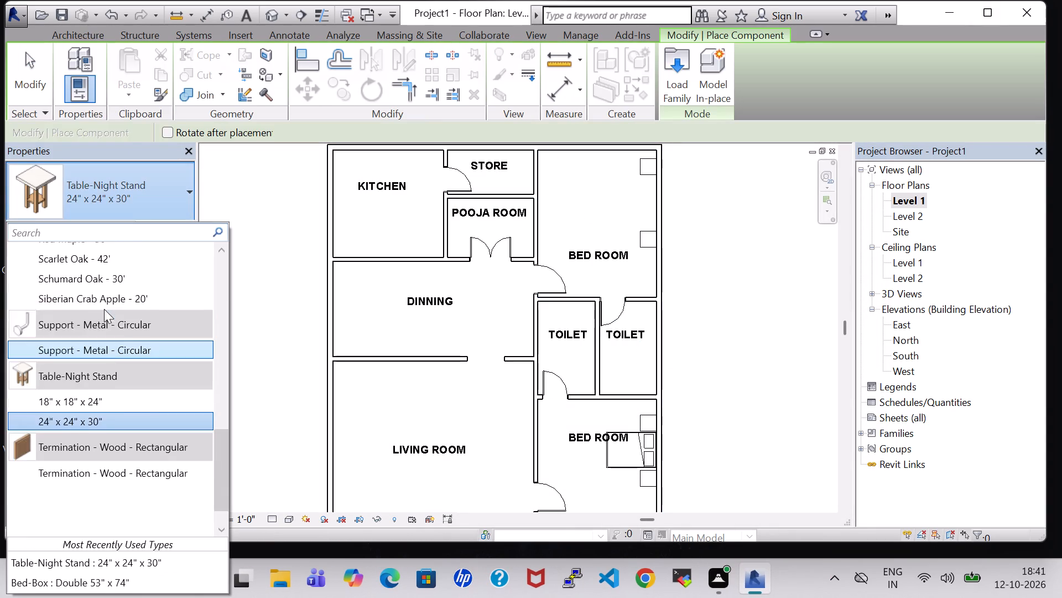
scroll(104, 309, up, 15)
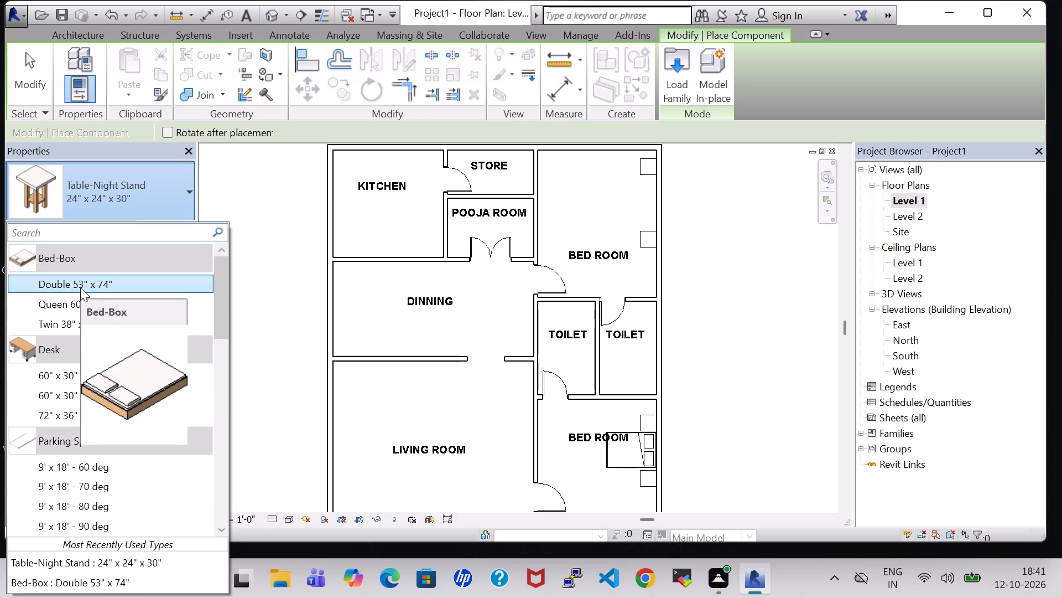
click(80, 287)
key(space)
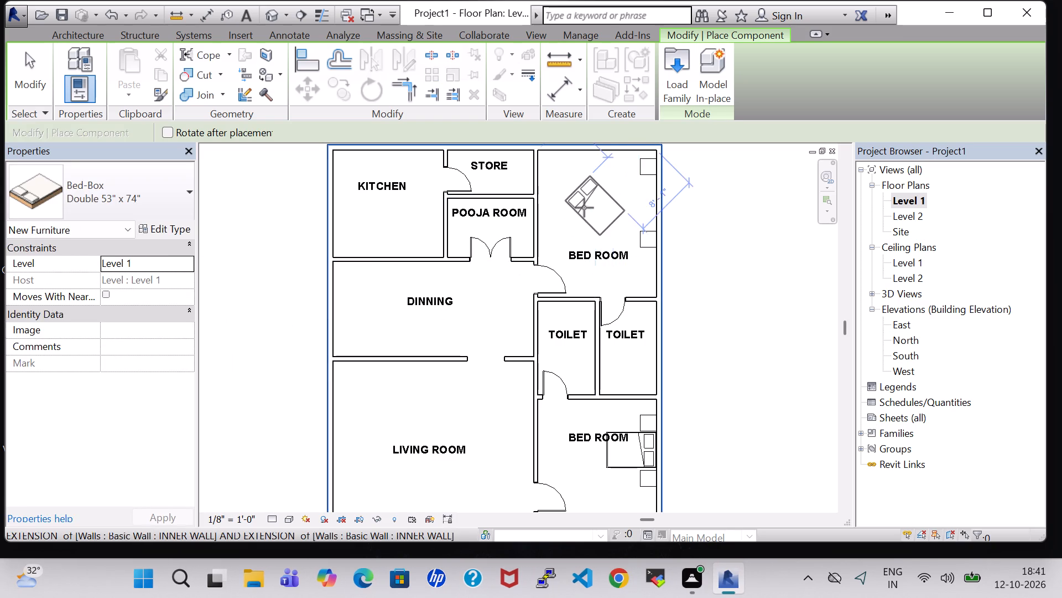
key(space)
key(space)
key(space)
key(space)
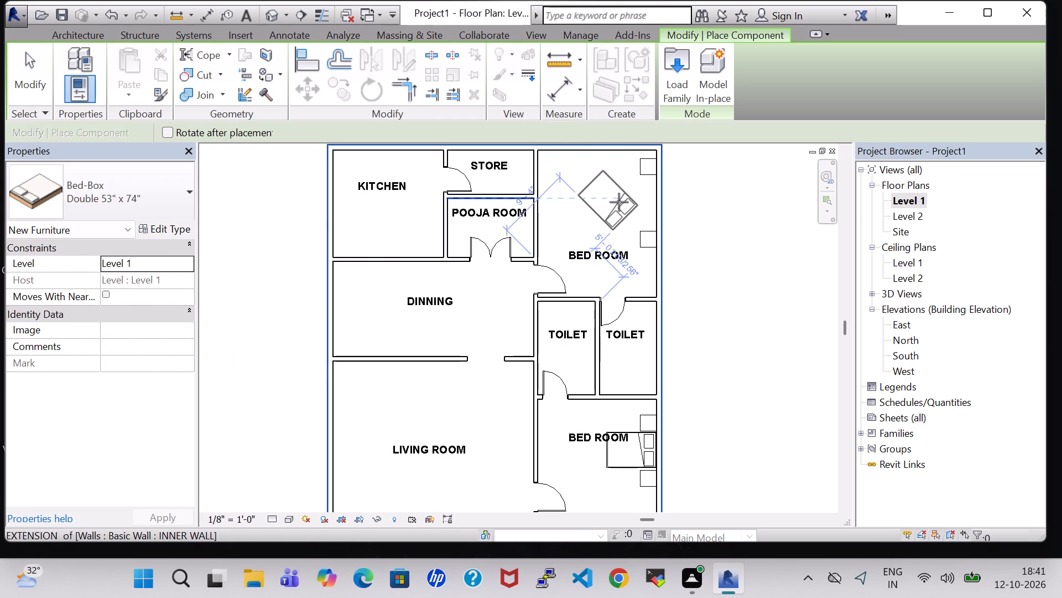
key(space)
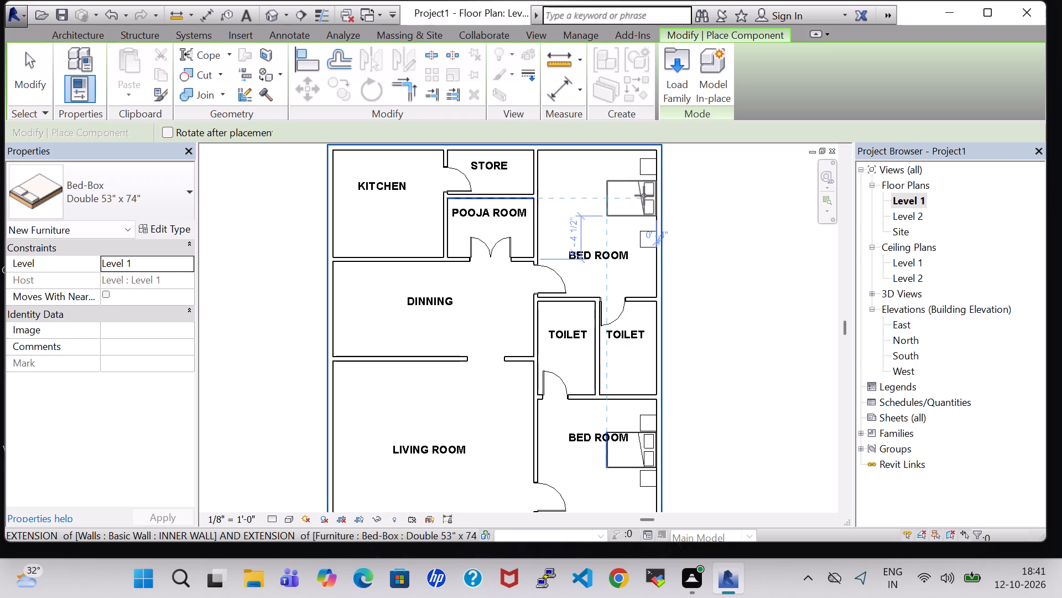
click(643, 195)
key(Escape)
key(Escape)
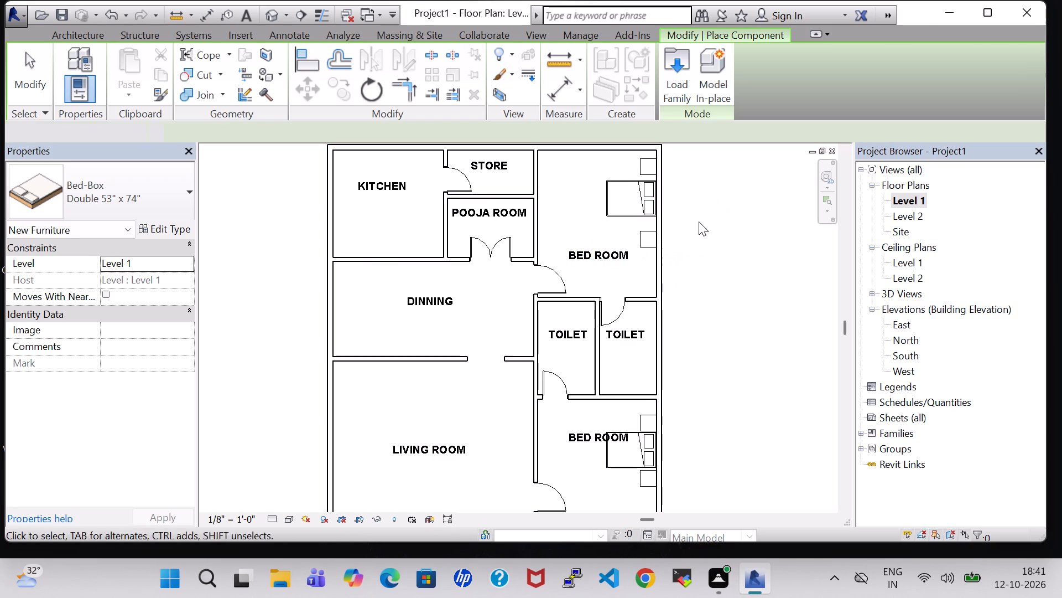
Nudge the new double bed one increment along the exterior wall toward the night stand farthest from the toilets.
click(627, 181)
key(Up)
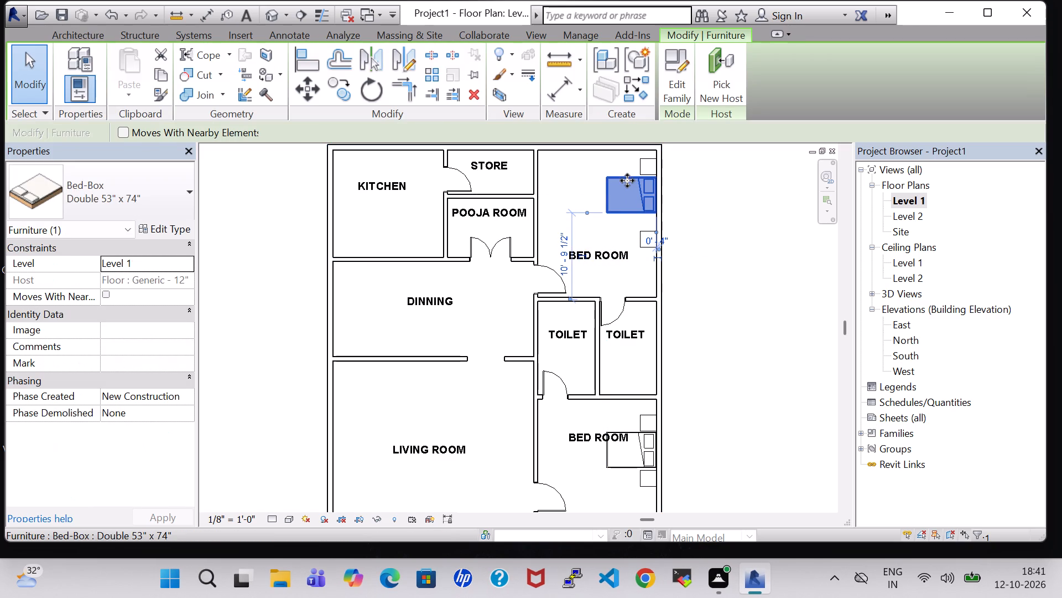
click(733, 231)
Nudge the new bed's toilet-side night stand about 2' 1" along the exterior wall toward the bed.
click(642, 238)
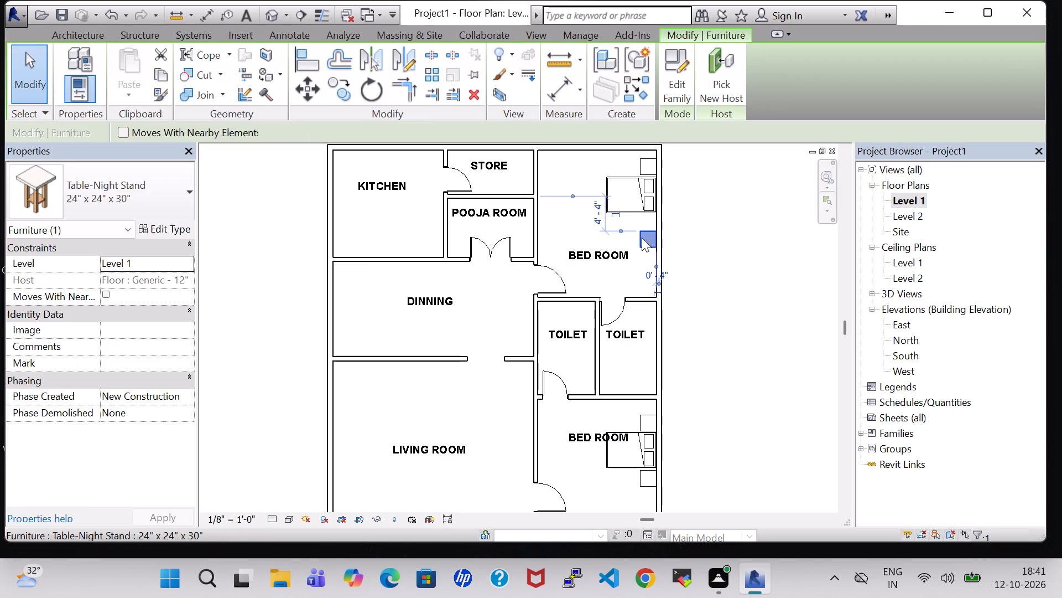
key(Up)
key(Up)
key(Up)
key(Up)
key(Up)
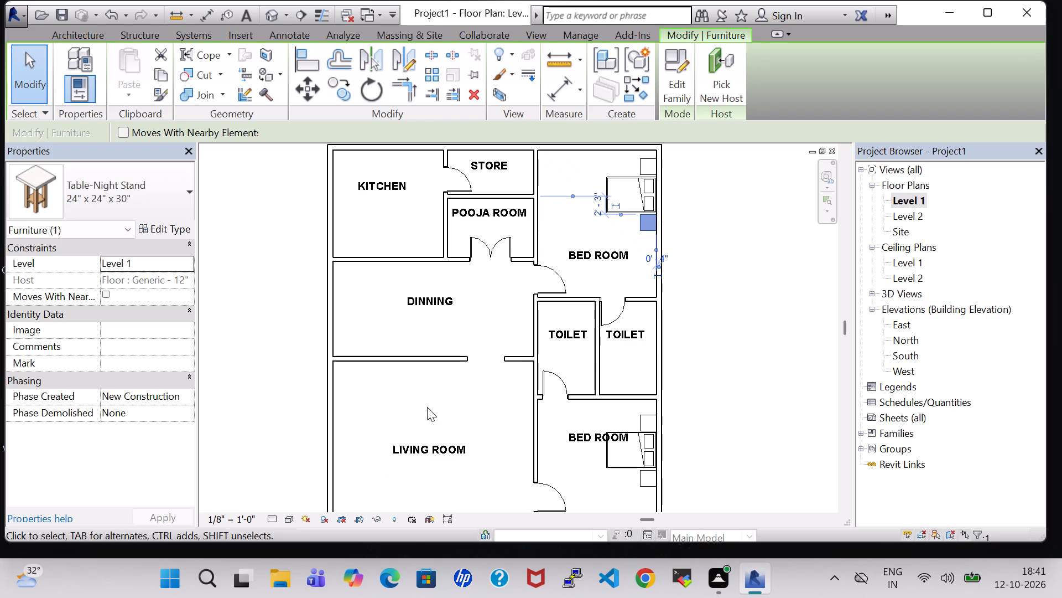
click(717, 354)
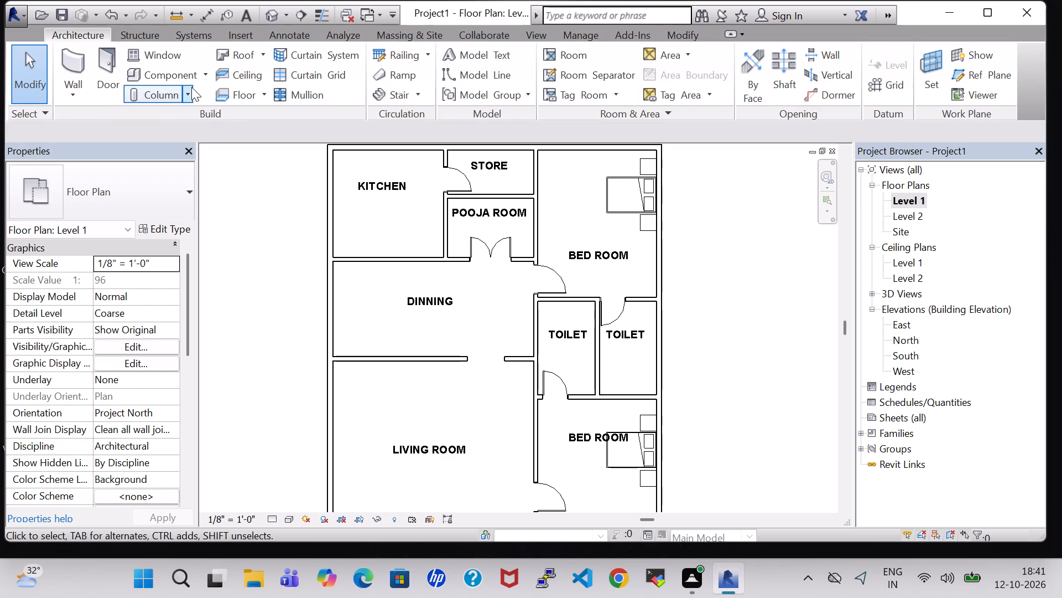
Load the TV Stand family from the Furniture library and place one, rotated against the inner wall facing the new bed.
click(147, 64)
click(147, 74)
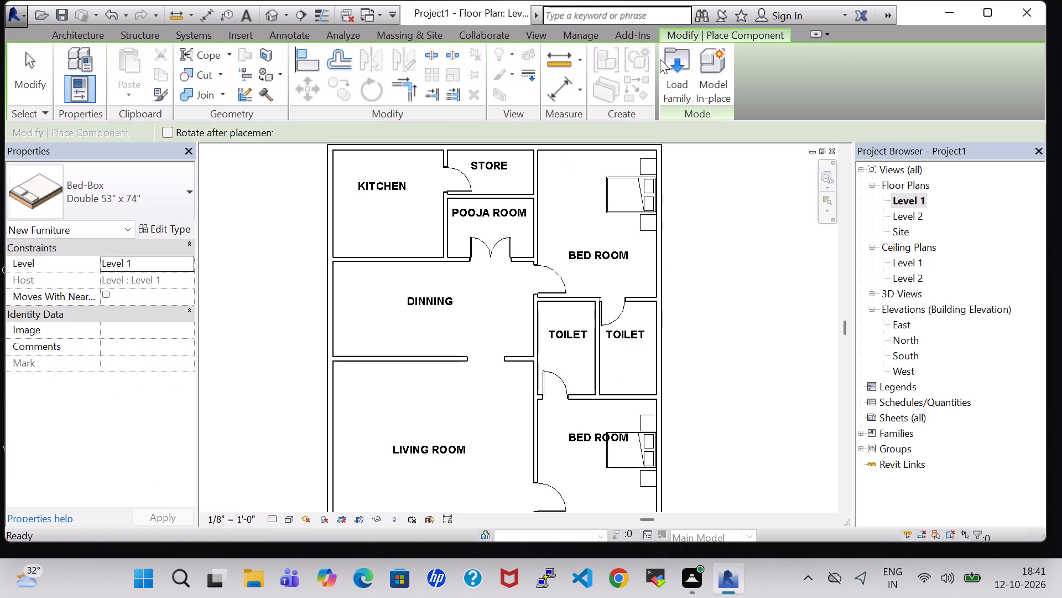
click(660, 59)
click(681, 65)
double_click(616, 372)
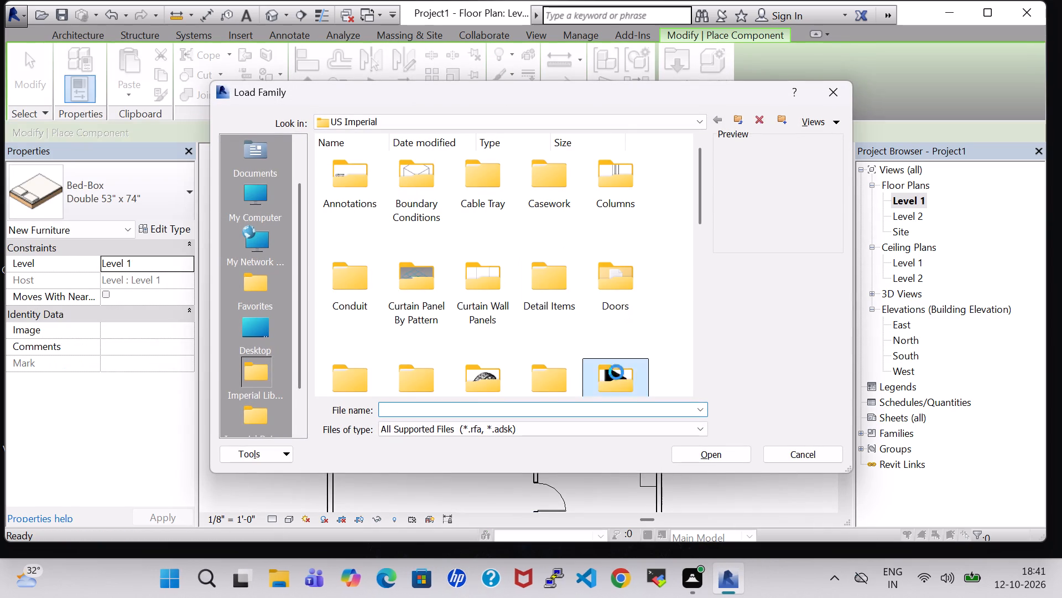
click(406, 275)
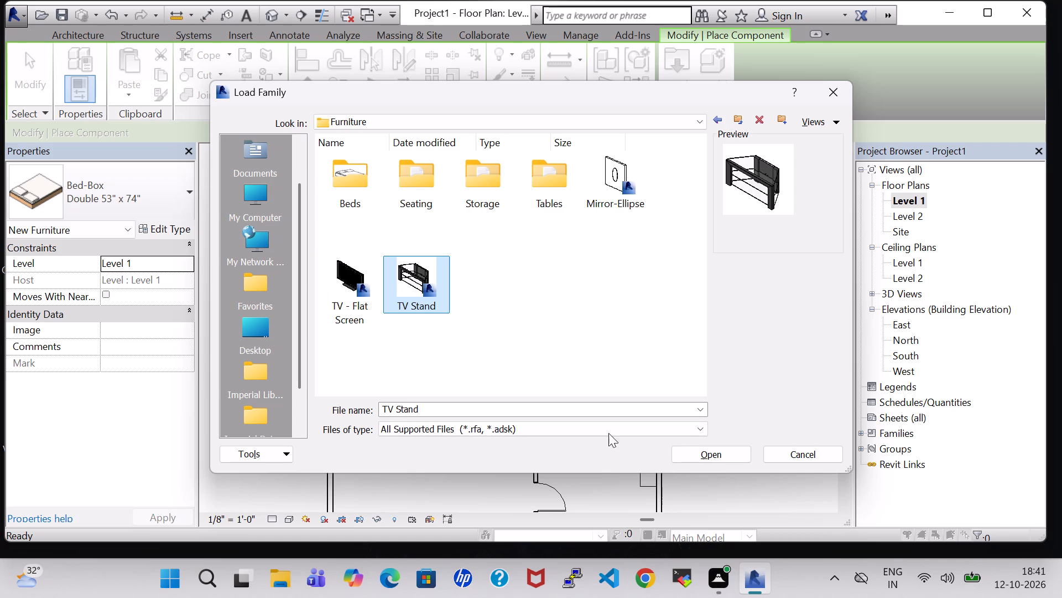
click(716, 455)
scroll(564, 208, up, 5)
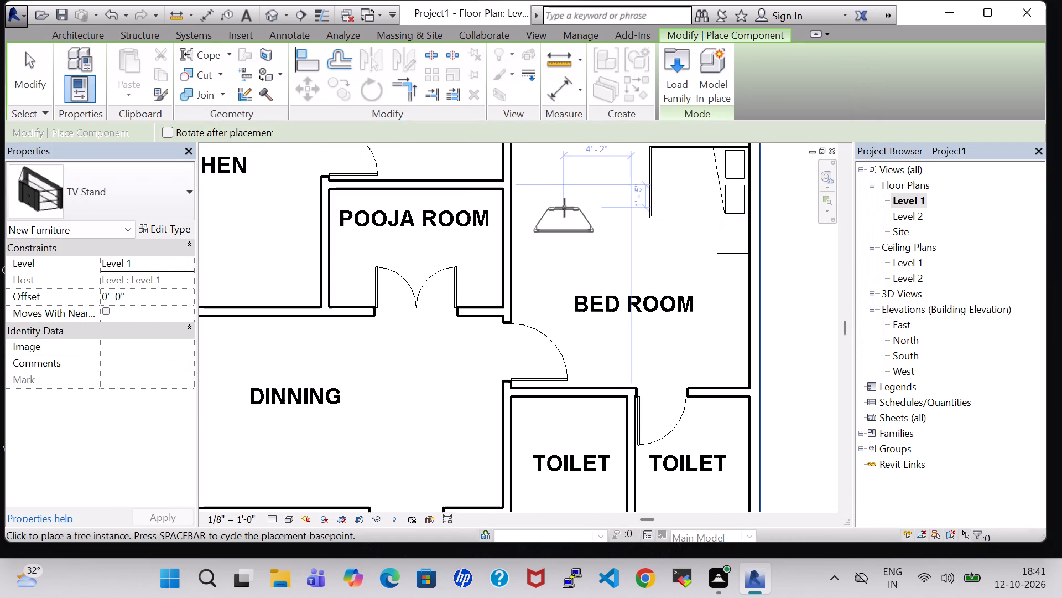
key(space)
click(518, 188)
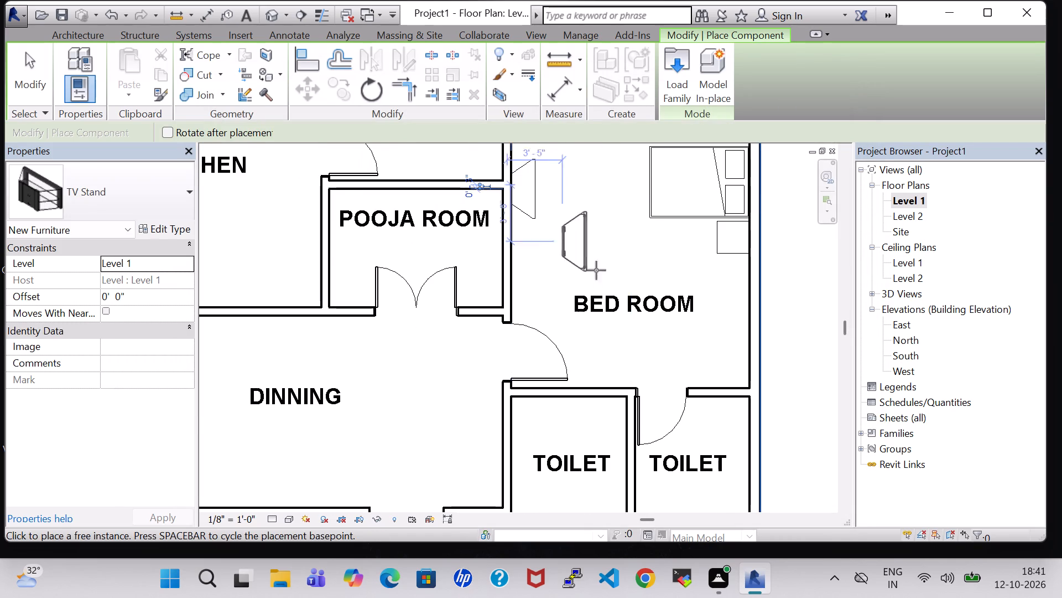
Place a second TV stand in the portico-side bedroom, against the living room wall facing the bed, about 5' 11" from the toilet wall.
scroll(596, 280, down, 3)
middle_drag(596, 280, 563, 166)
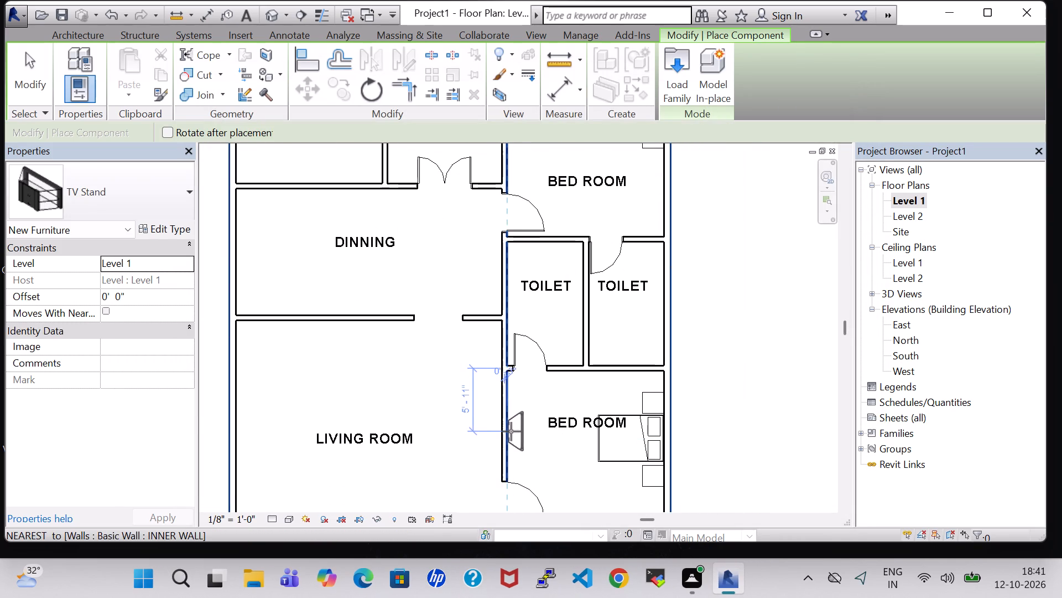
click(511, 431)
key(Escape)
key(Escape)
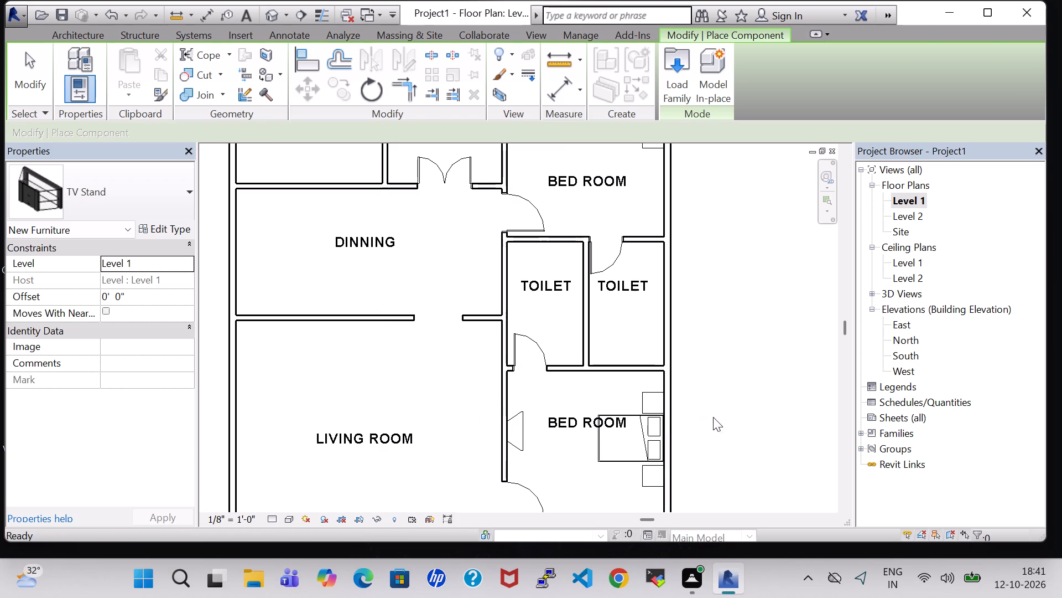
Load the TV - Flat Screen family from the Furniture library and place a rotated 32" TV on the portico-side bedroom's TV stand.
click(155, 77)
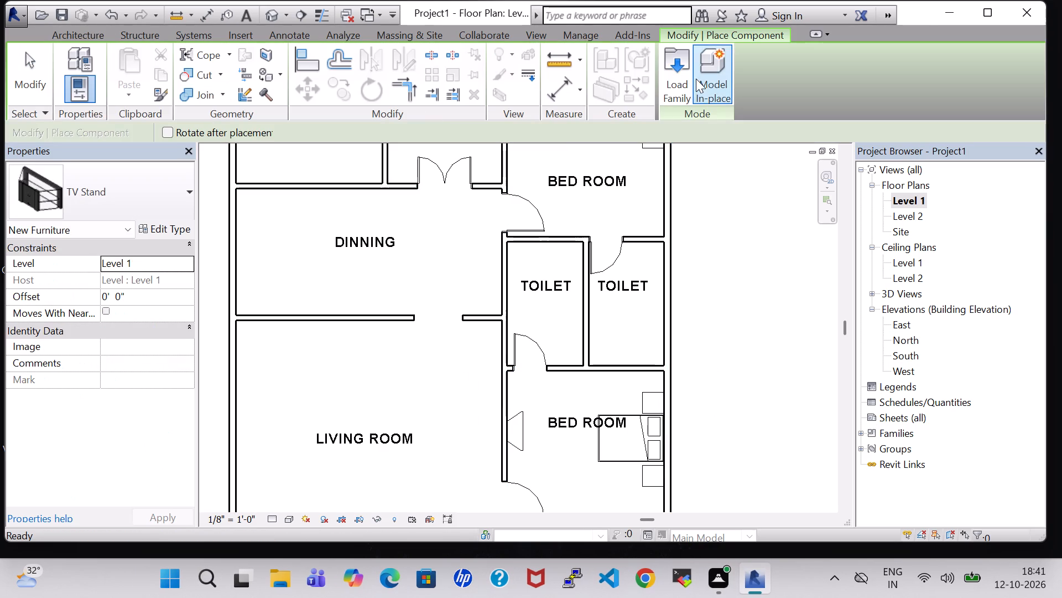
click(679, 79)
scroll(623, 318, down, 1)
double_click(622, 237)
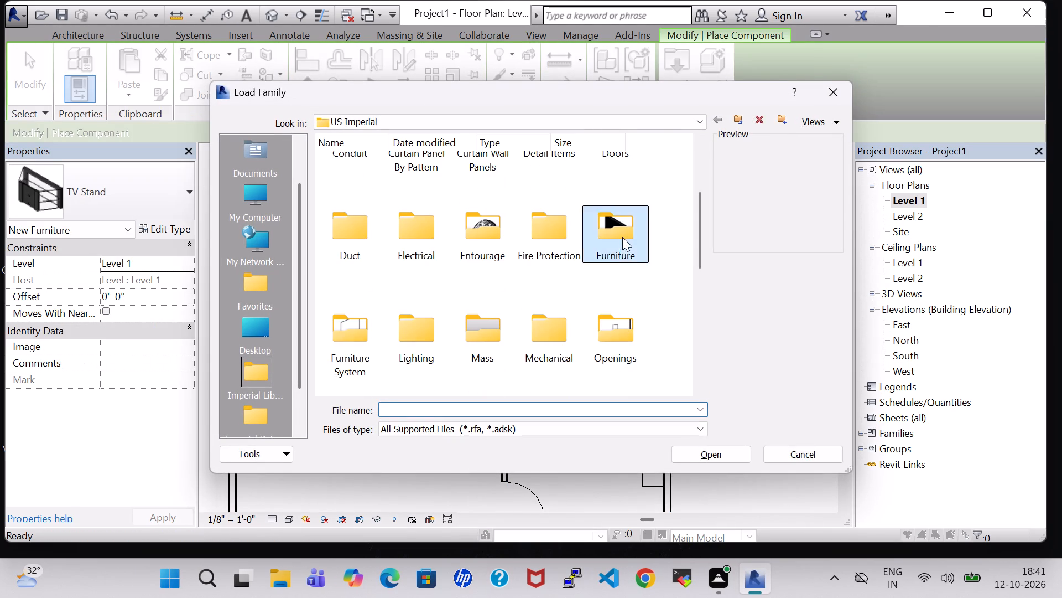
click(336, 274)
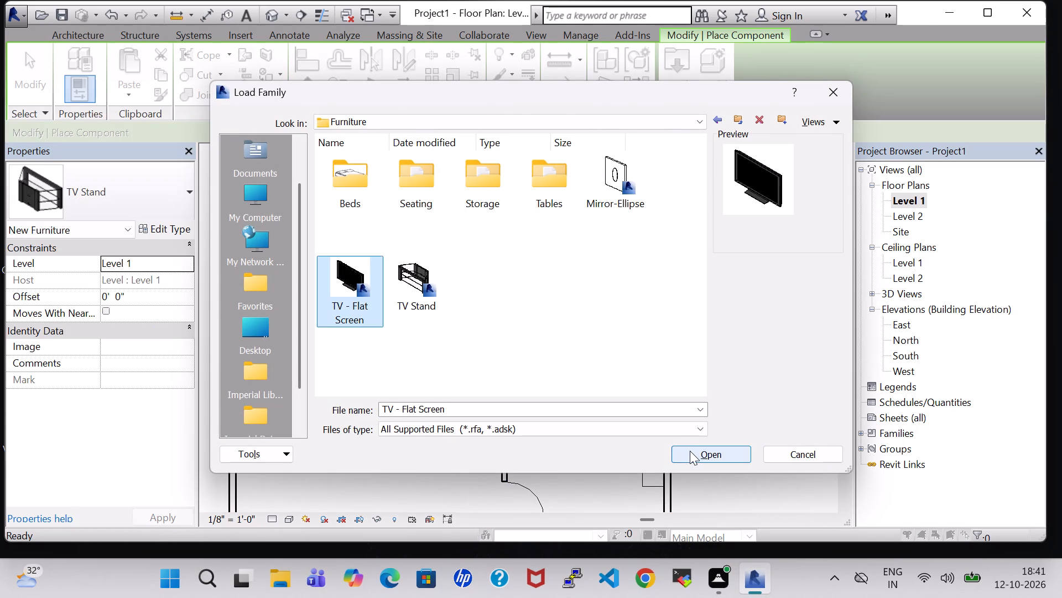
click(690, 451)
scroll(511, 415, up, 6)
key(space)
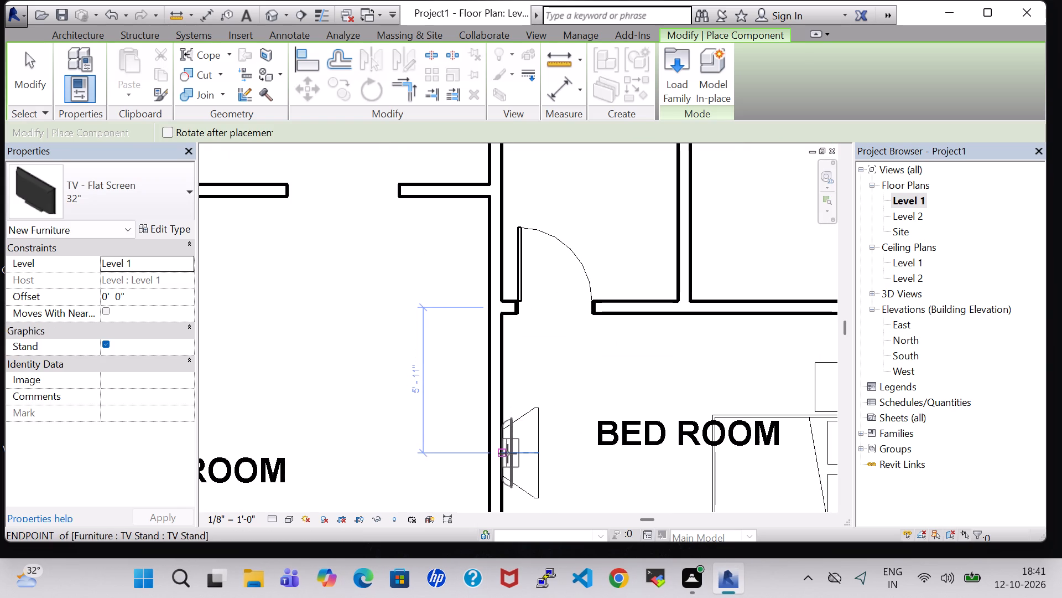
click(507, 453)
Place a second 32" flat screen TV on the TV stand in the bedroom beside the pooja room.
scroll(574, 391, down, 5)
middle_drag(570, 376, 570, 412)
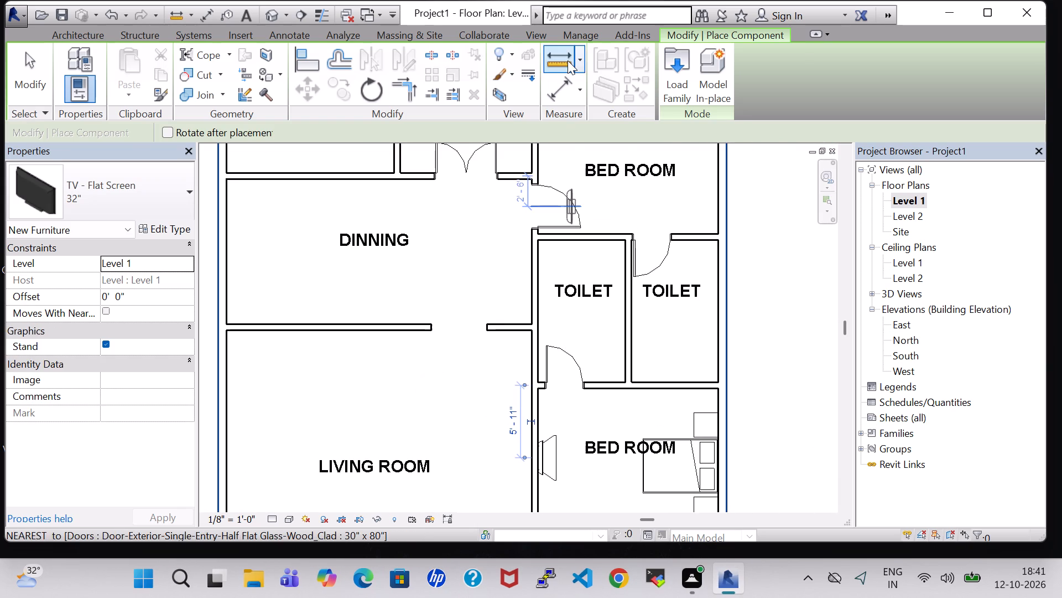
middle_drag(615, 204, 607, 411)
scroll(577, 367, up, 5)
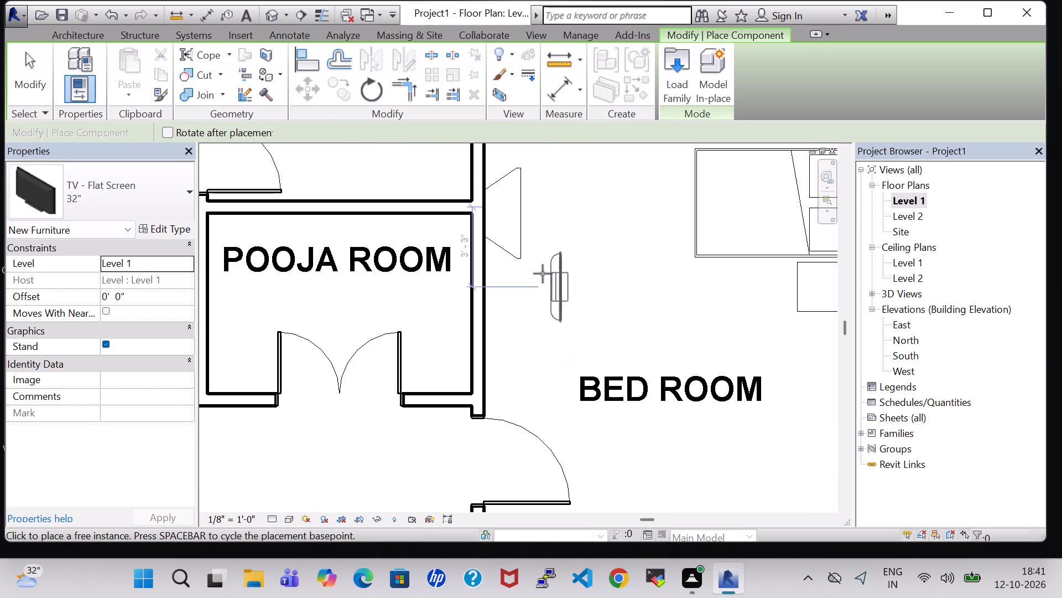
click(491, 217)
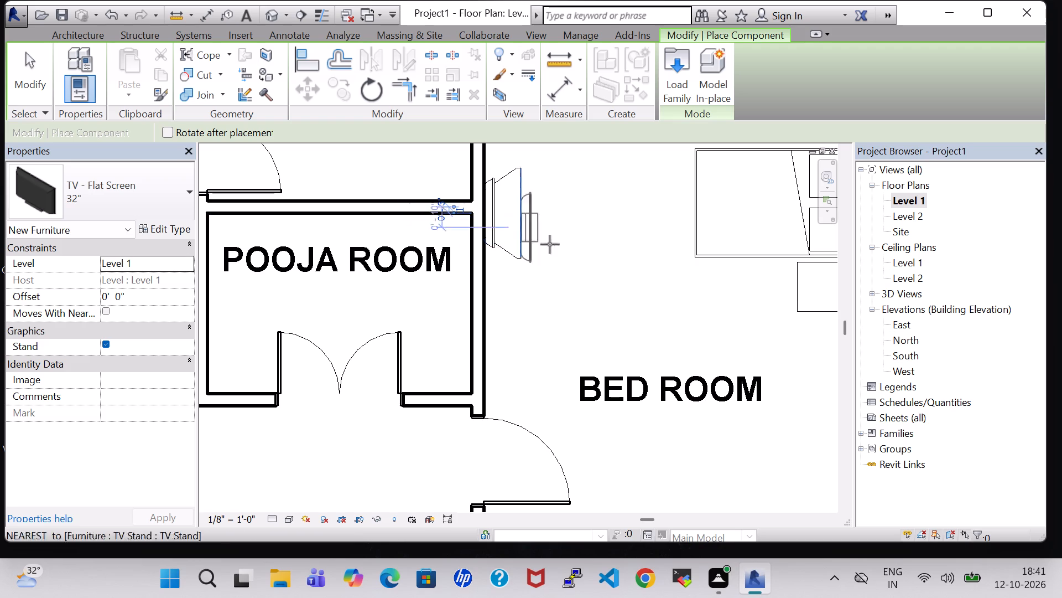
key(Escape)
key(Escape)
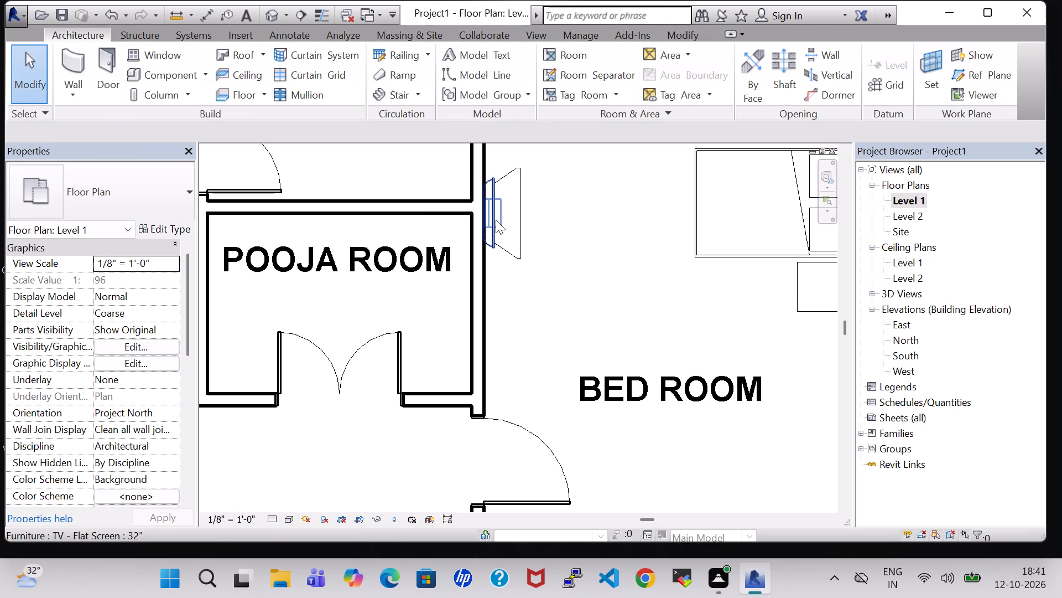
Set the offset of the flat screen TV in the bedroom beside the pooja room to 3' 0".
click(493, 220)
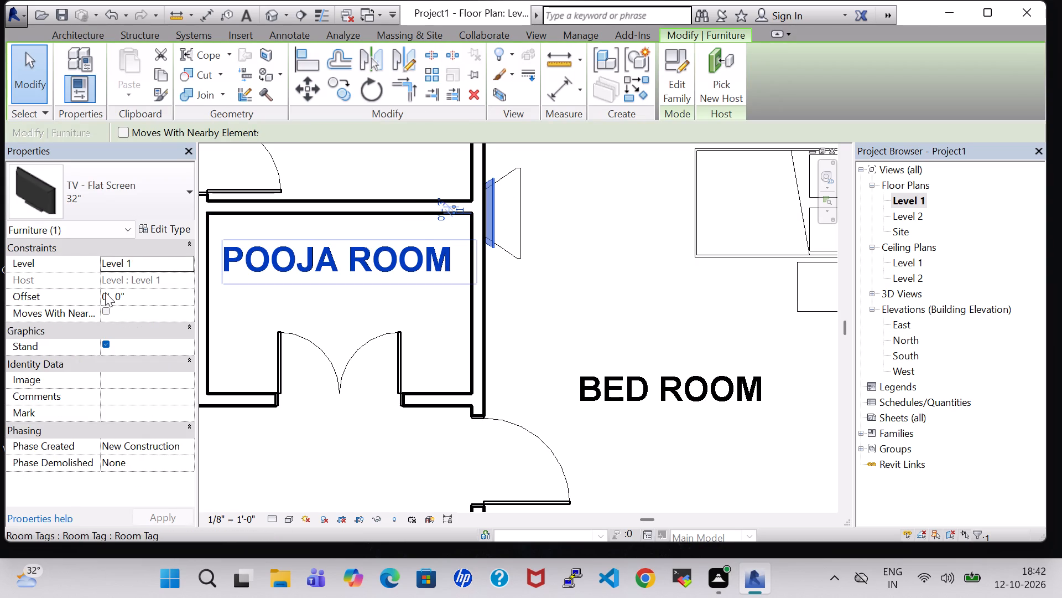
click(107, 295)
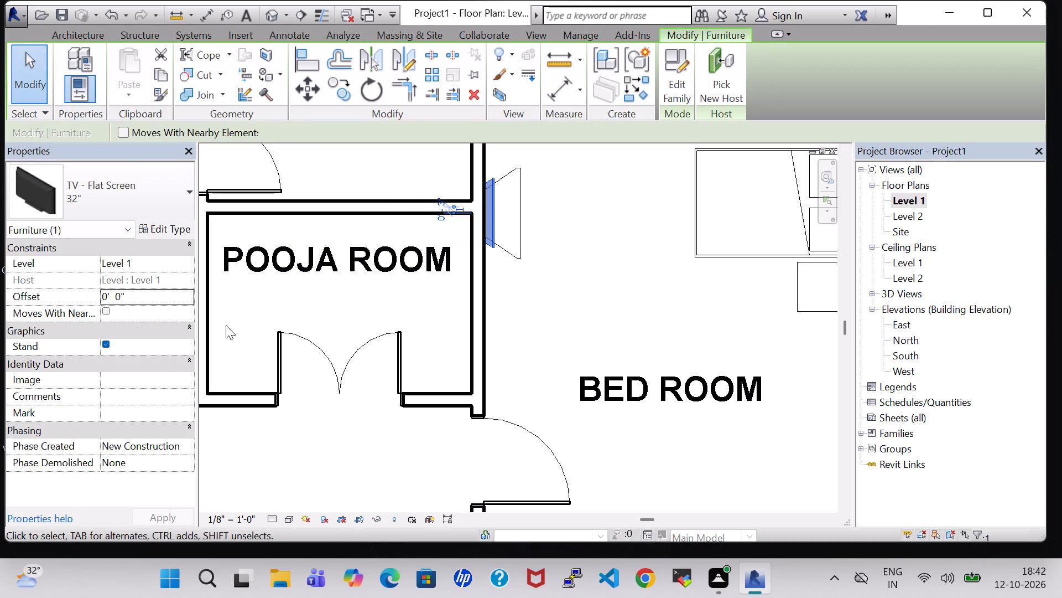
key(Right)
key(Left)
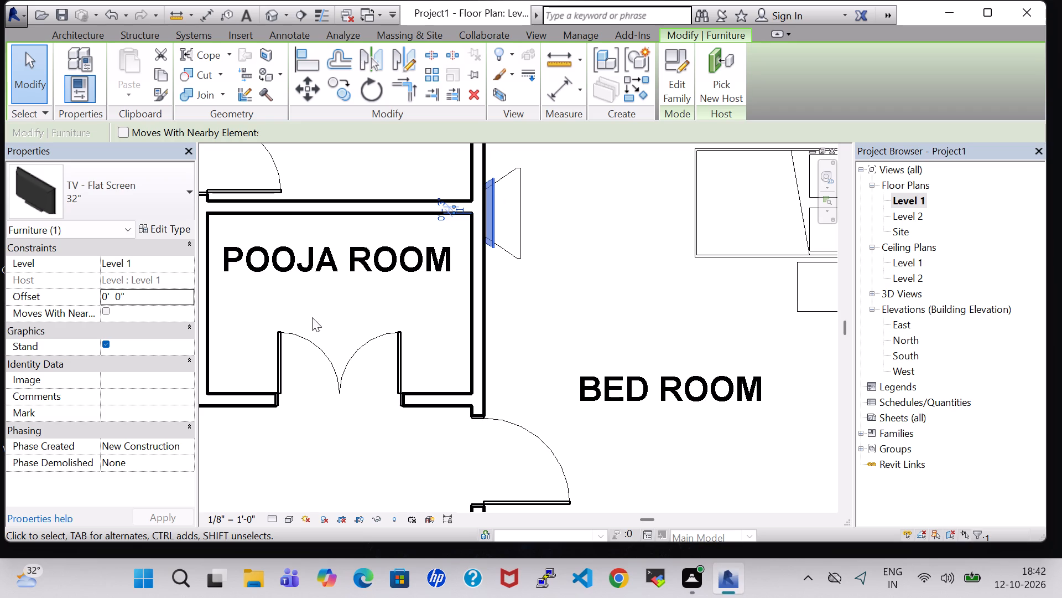
click(107, 298)
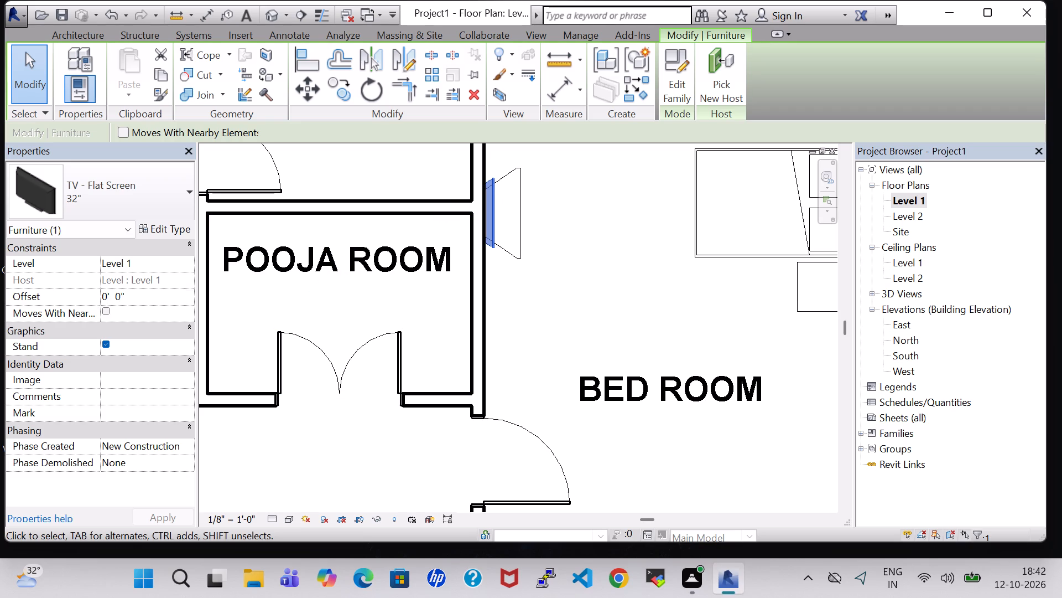
key(BackSpace)
key(3)
key(Return)
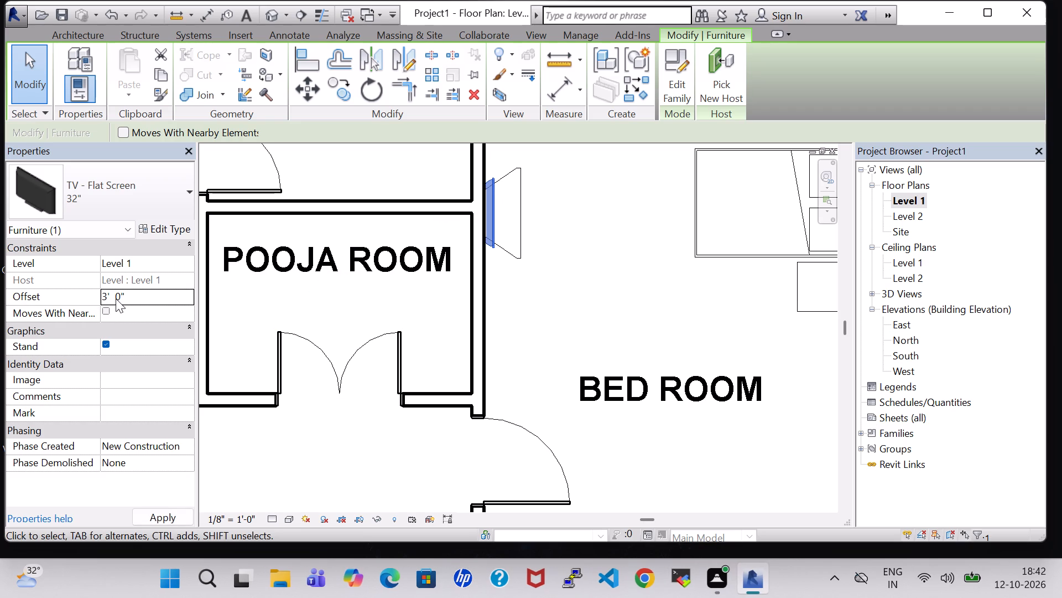
Set the offset of the flat screen TV in the portico-side bedroom to 3' 0".
scroll(606, 293, down, 7)
middle_drag(598, 319, 594, 193)
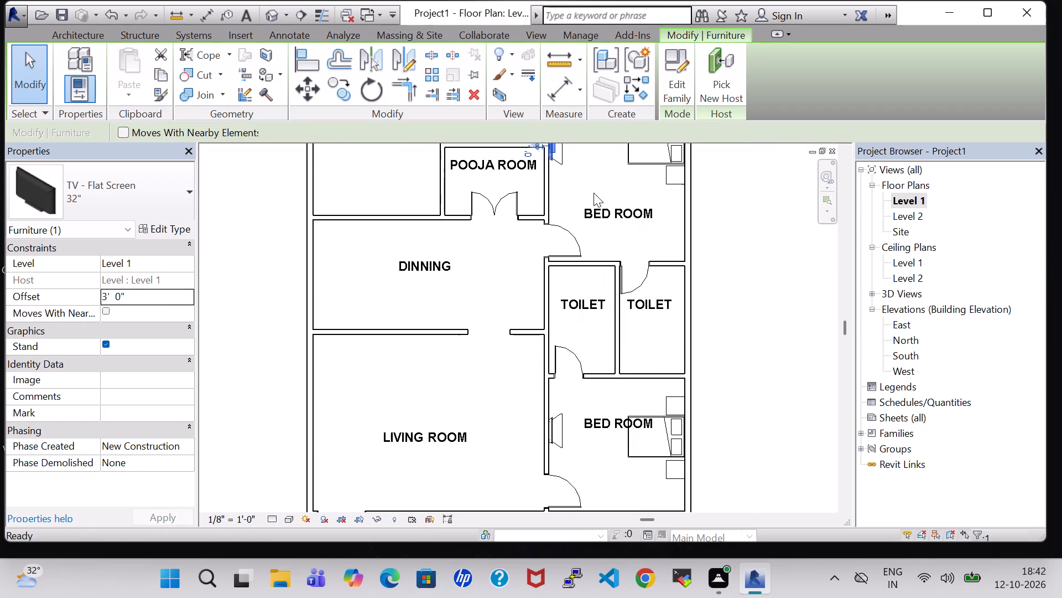
scroll(555, 431, up, 5)
click(553, 430)
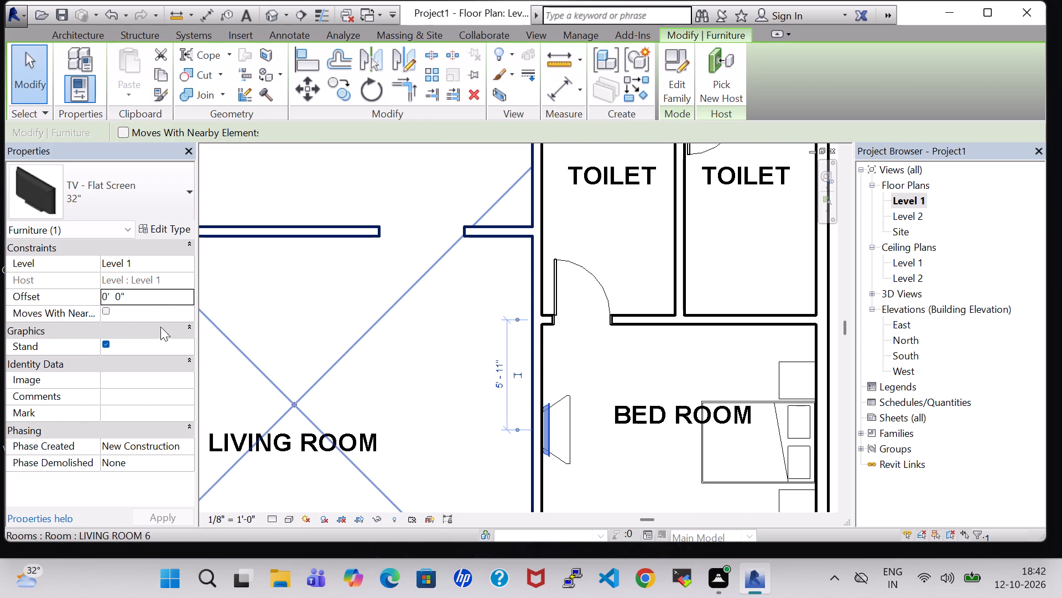
click(107, 295)
key(Right)
key(BackSpace)
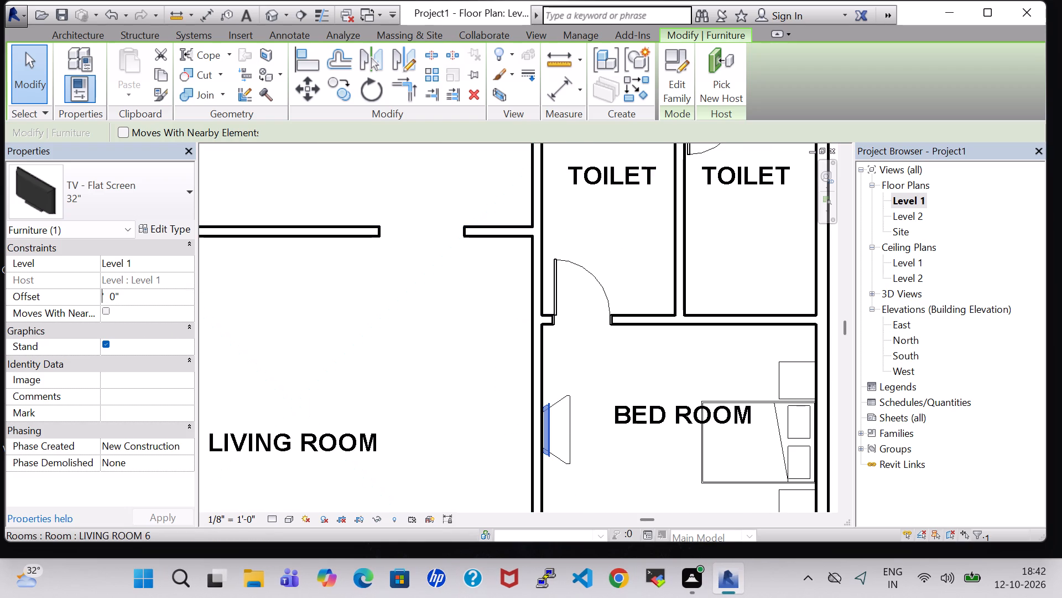
key(3)
key(Return)
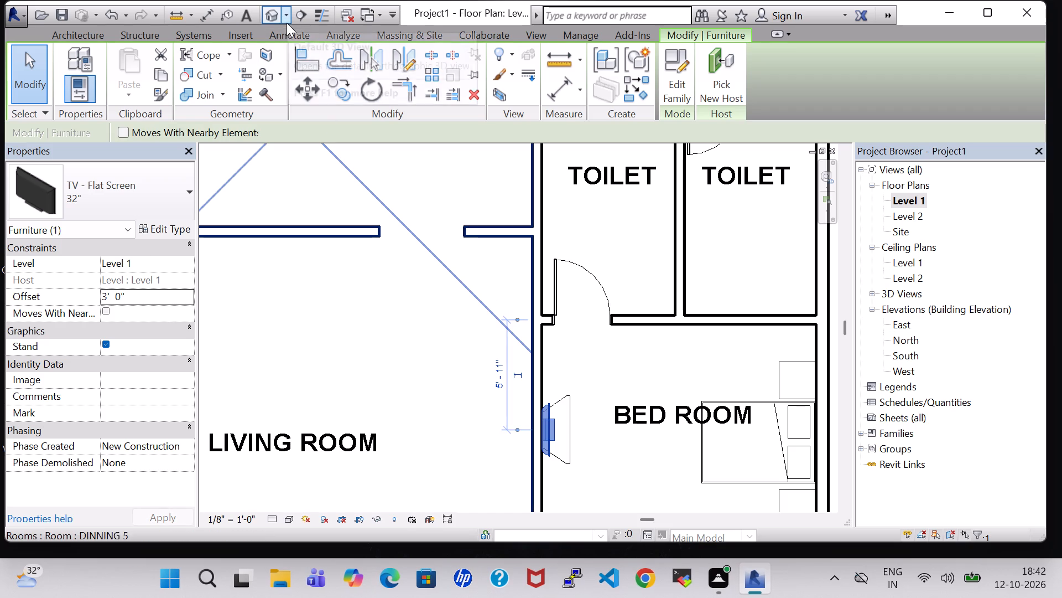
Inspect the raised TV and its stand in the portico-side bedroom in the 3D view.
click(270, 14)
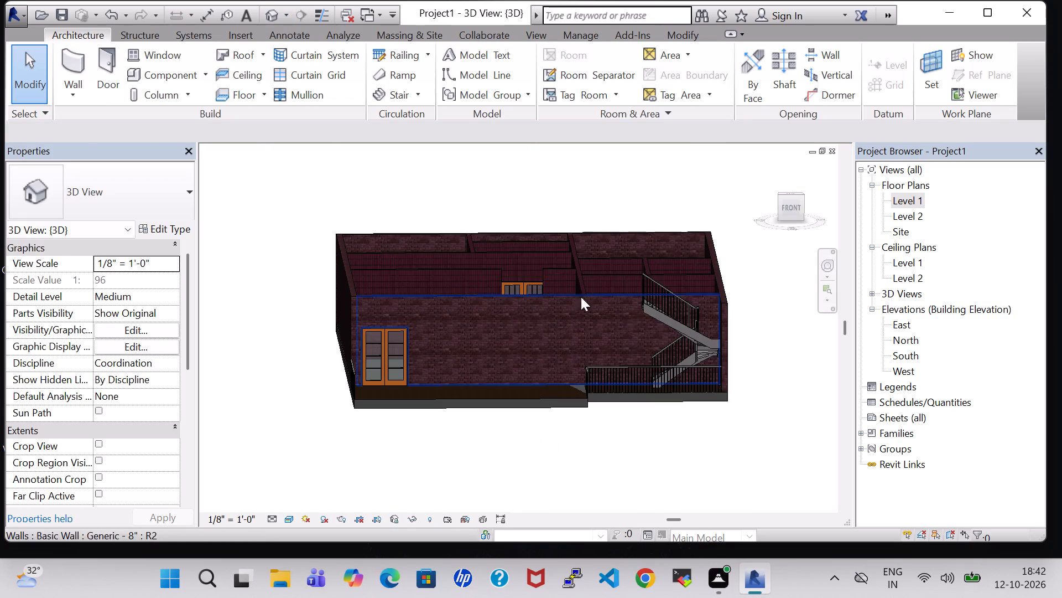
shift+middle_drag(657, 177, 643, 250)
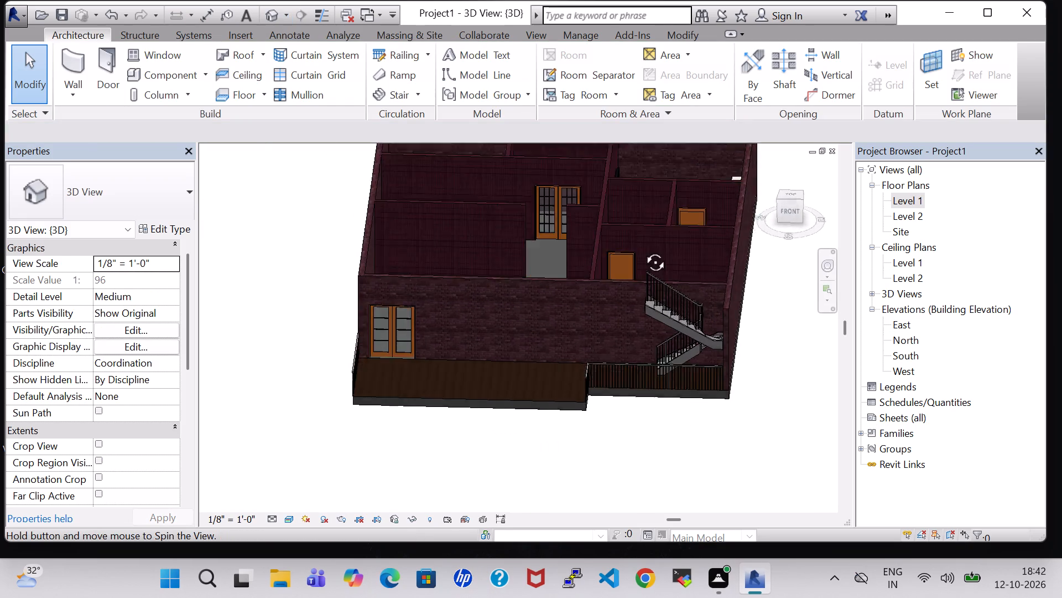
shift+middle_drag(643, 250, 627, 282)
shift+middle_drag(796, 347, 745, 360)
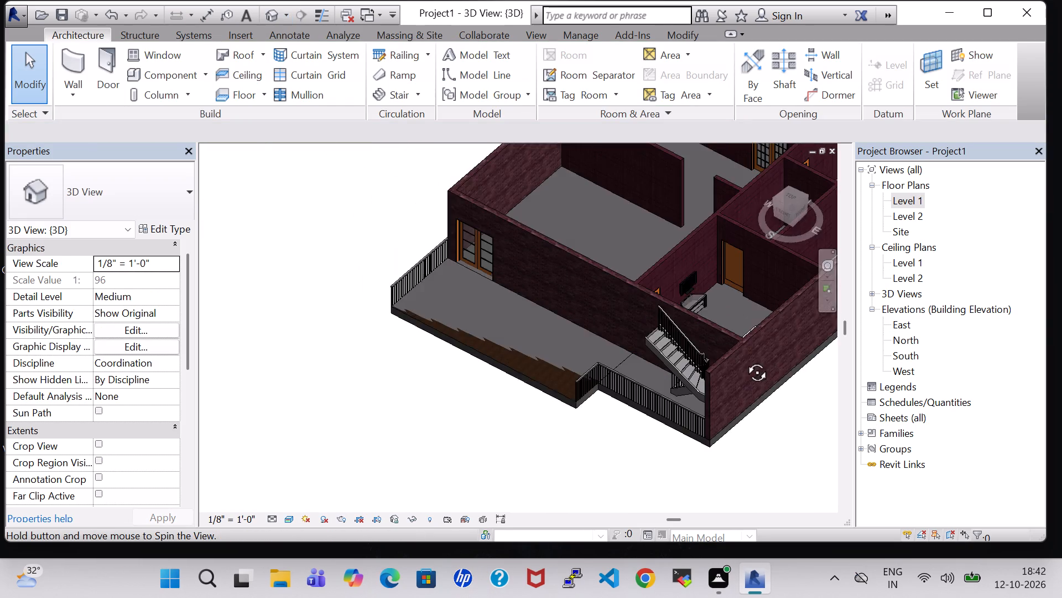
shift+middle_drag(745, 360, 643, 355)
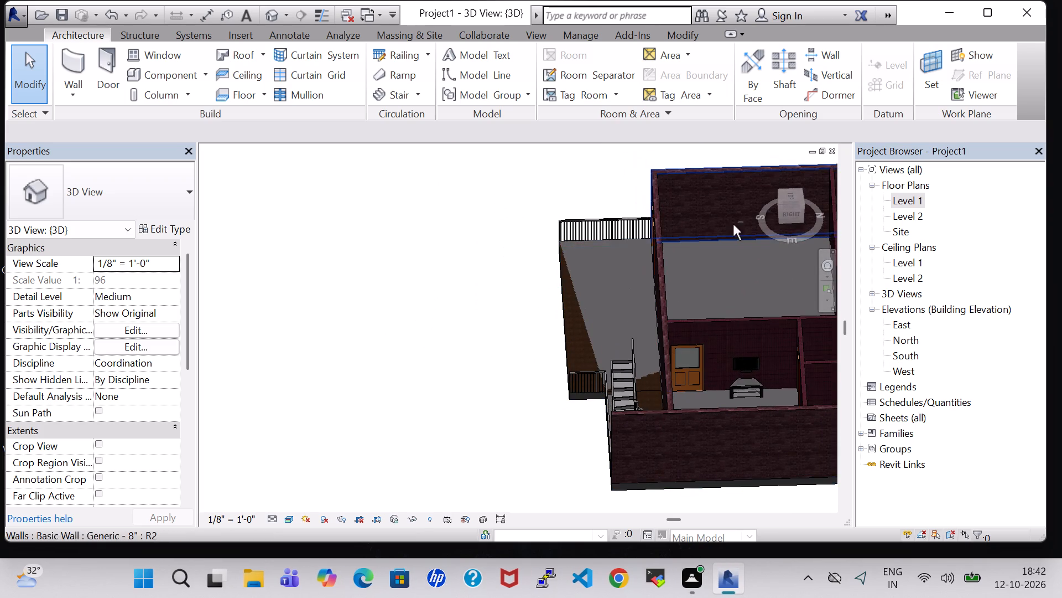
shift+middle_drag(733, 224, 743, 405)
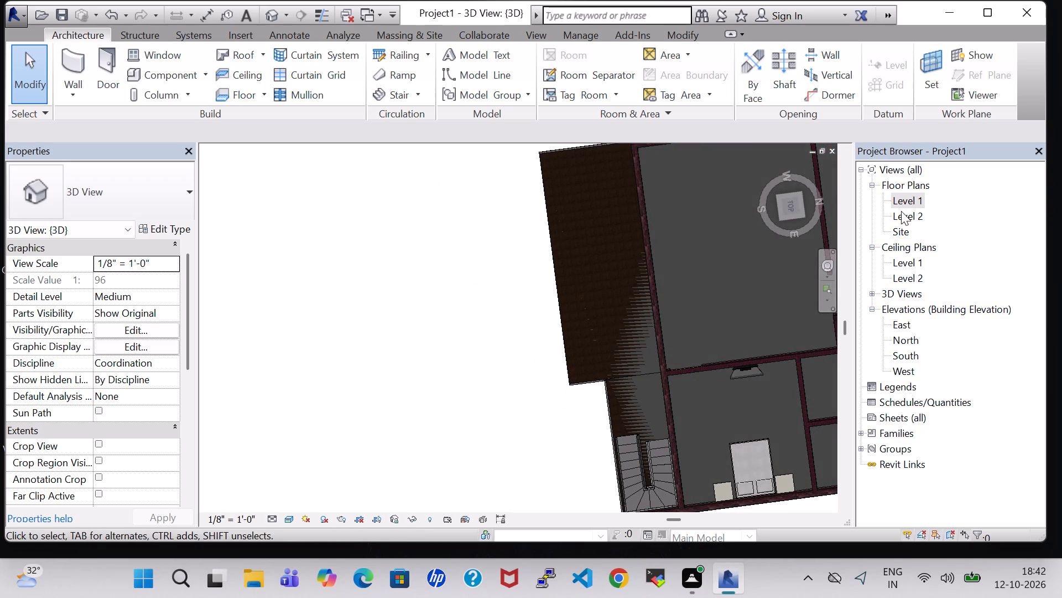
On the Level 1 plan, load the Dresser family from Furniture Storage and place a 48" x 72" x 24" one against the portico-side bedroom's stair-side wall.
double_click(907, 204)
scroll(555, 284, down, 3)
middle_drag(561, 297, 545, 295)
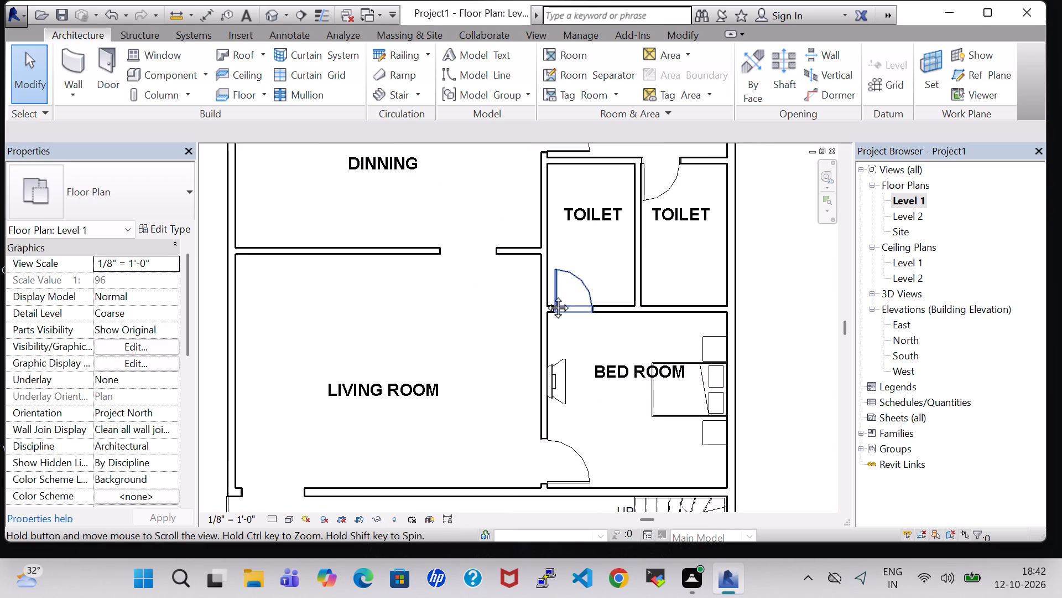
middle_drag(545, 295, 451, 292)
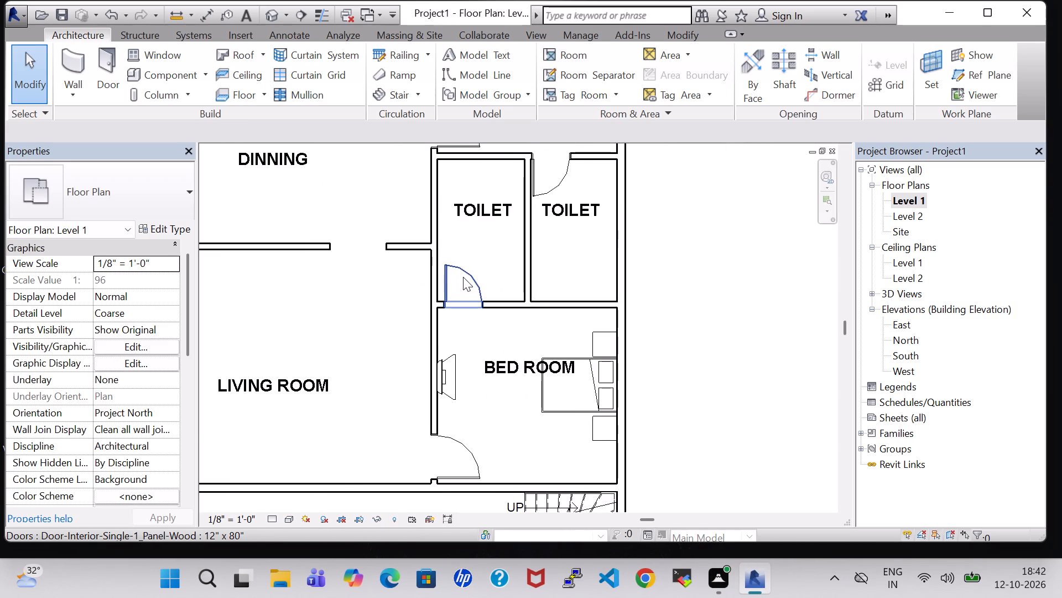
click(139, 83)
click(676, 85)
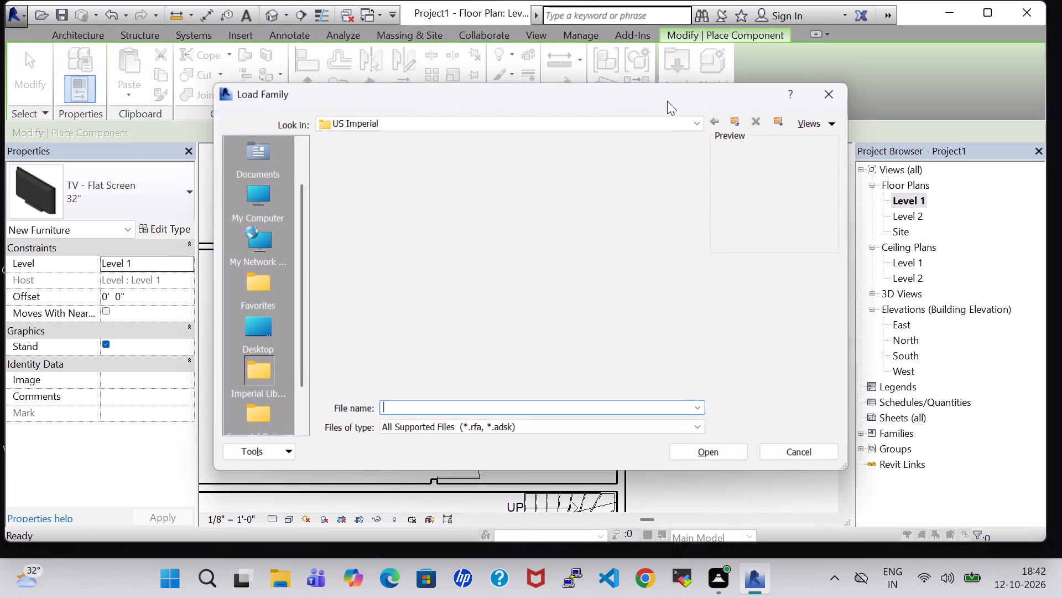
double_click(632, 365)
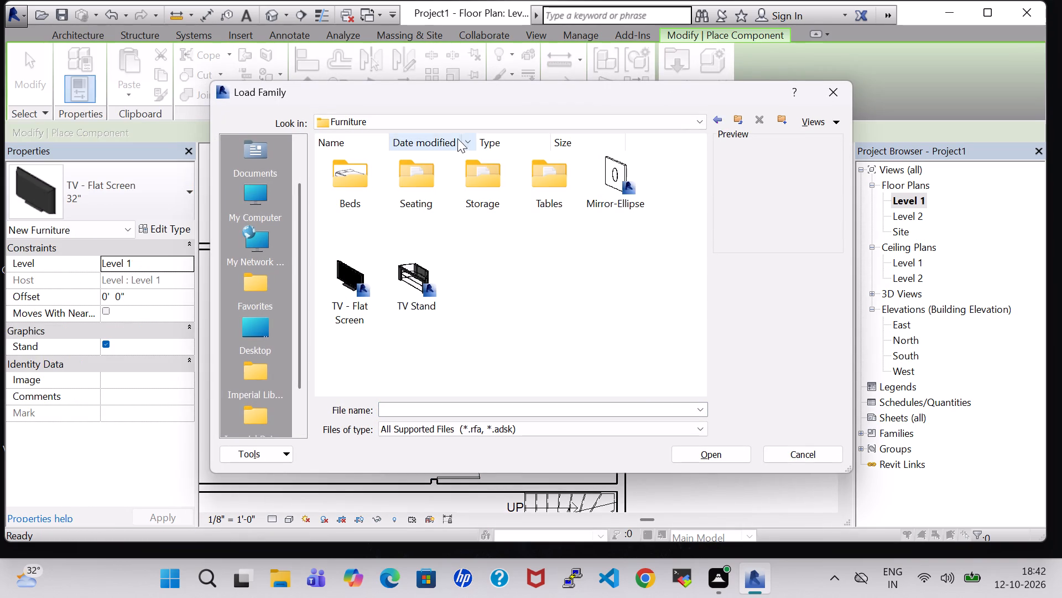
double_click(486, 166)
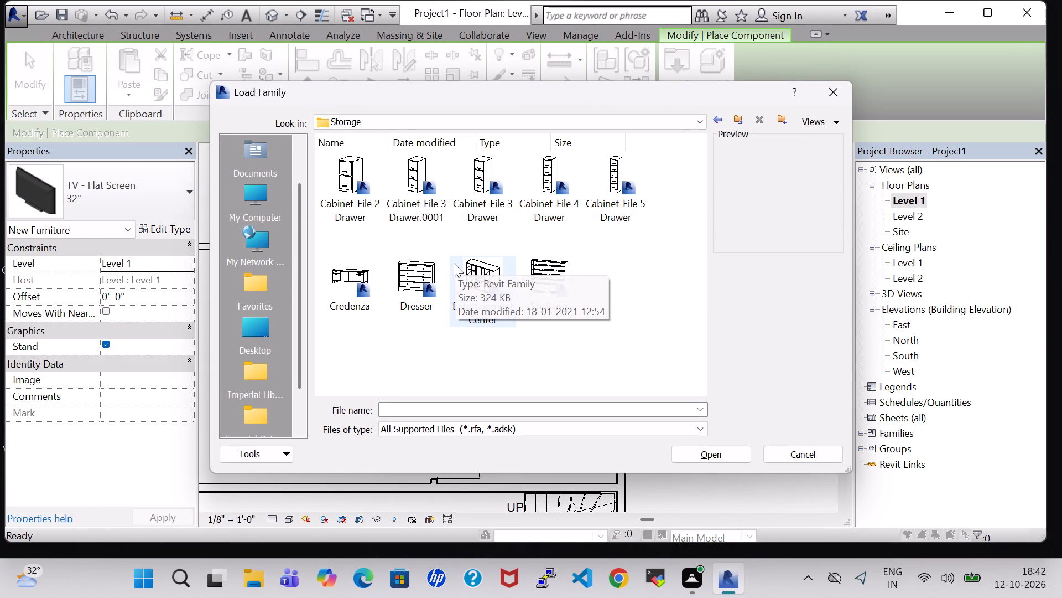
click(454, 263)
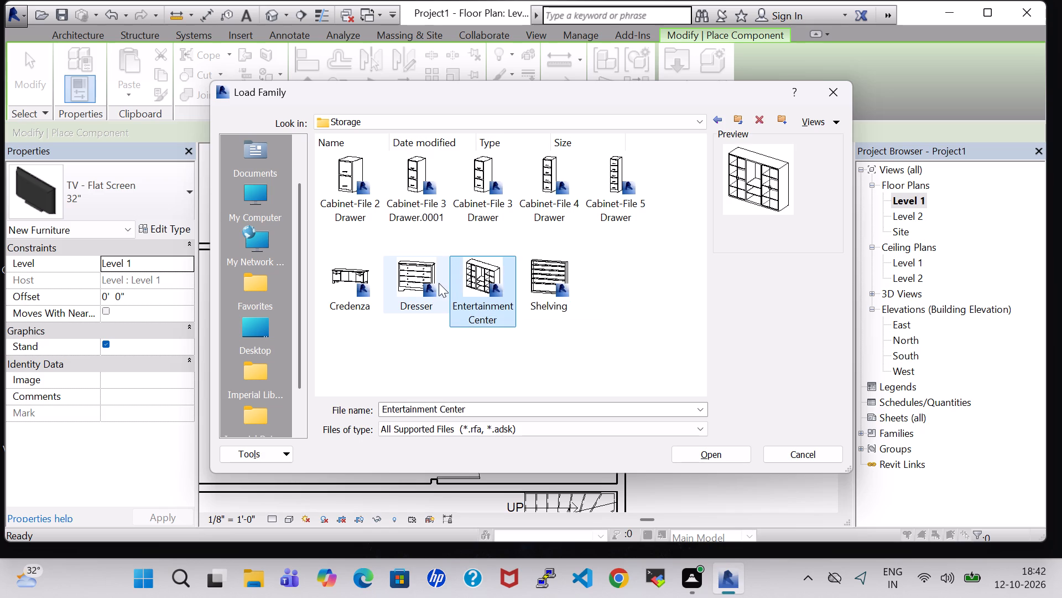
click(432, 282)
click(737, 457)
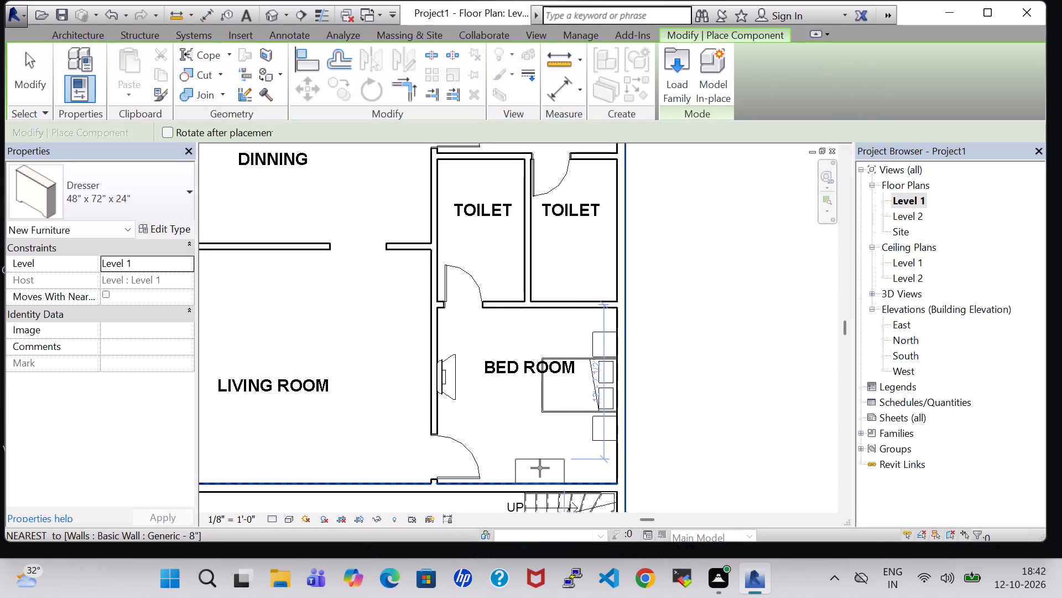
click(540, 468)
Place a second 48" x 72" x 24" dresser against the rear exterior wall of the bedroom beside the store and pooja room.
middle_drag(650, 305, 654, 482)
middle_drag(555, 313, 588, 406)
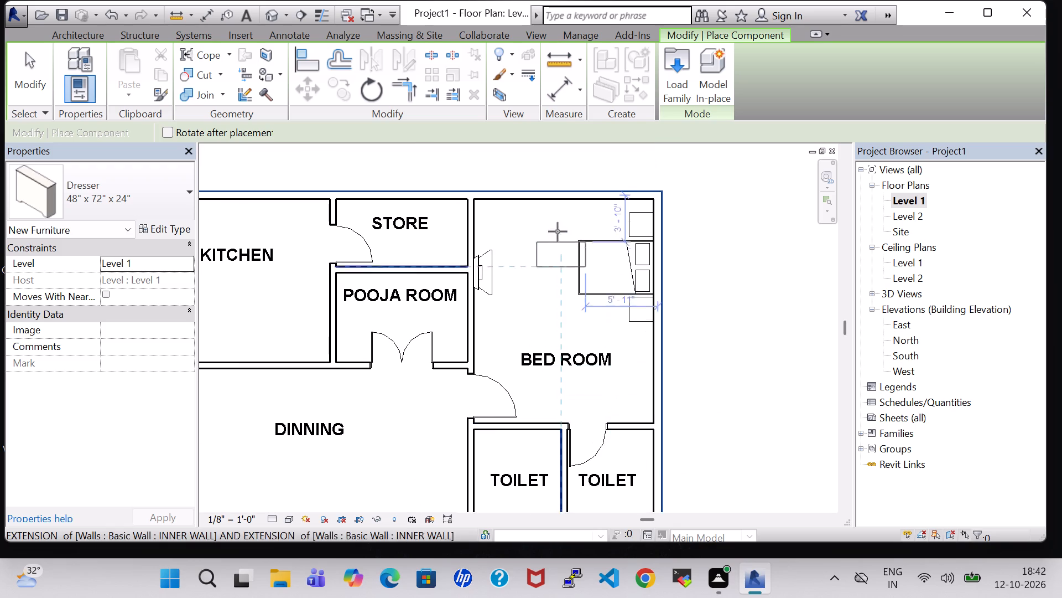
click(534, 214)
key(Escape)
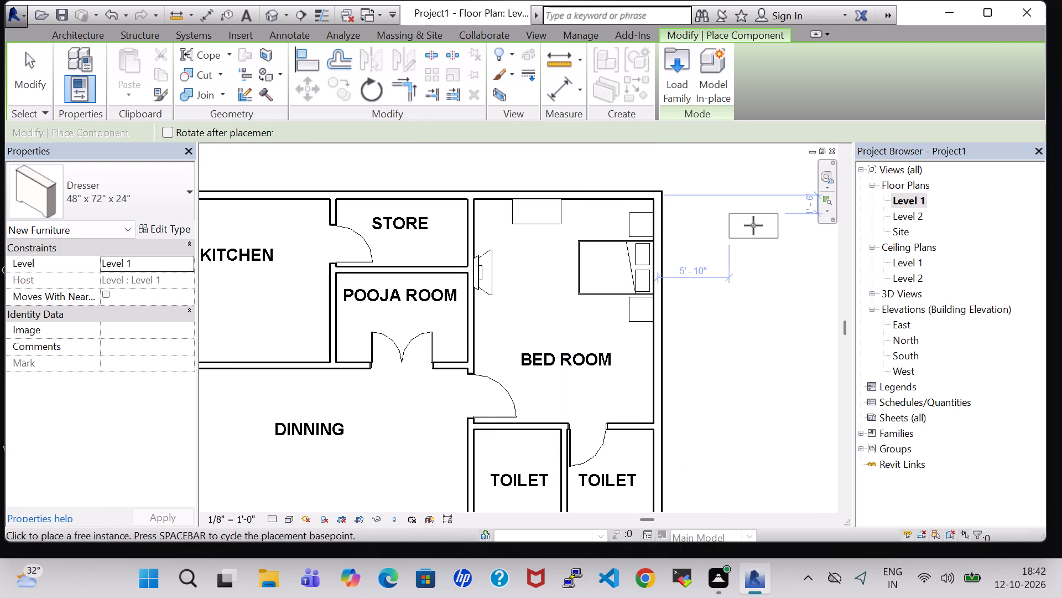
key(Escape)
Inspect the dresser placement in the portico-side bedroom in the 3D view.
click(276, 22)
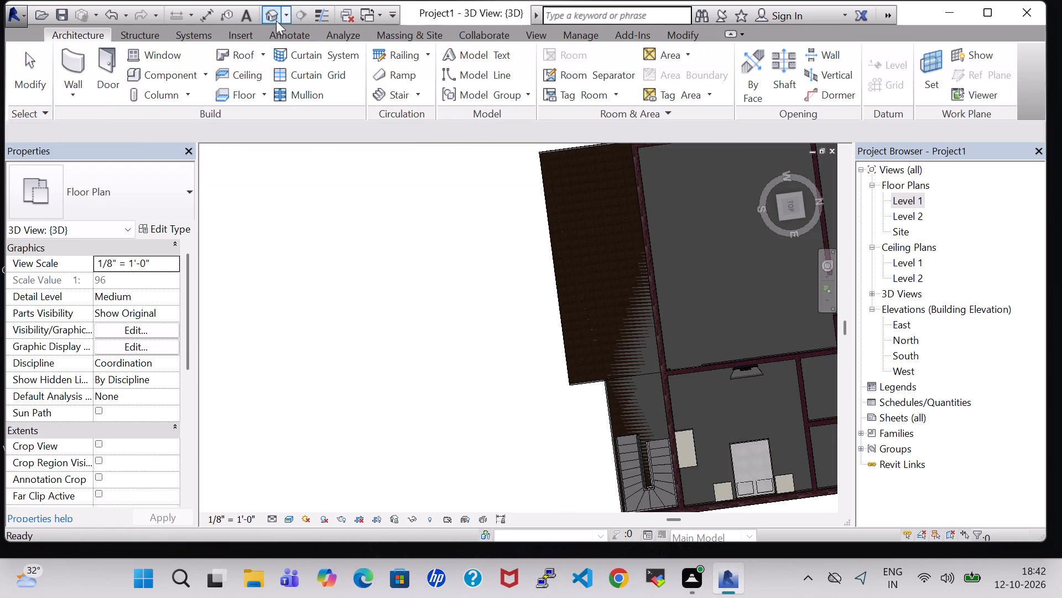
shift+middle_drag(462, 387, 494, 387)
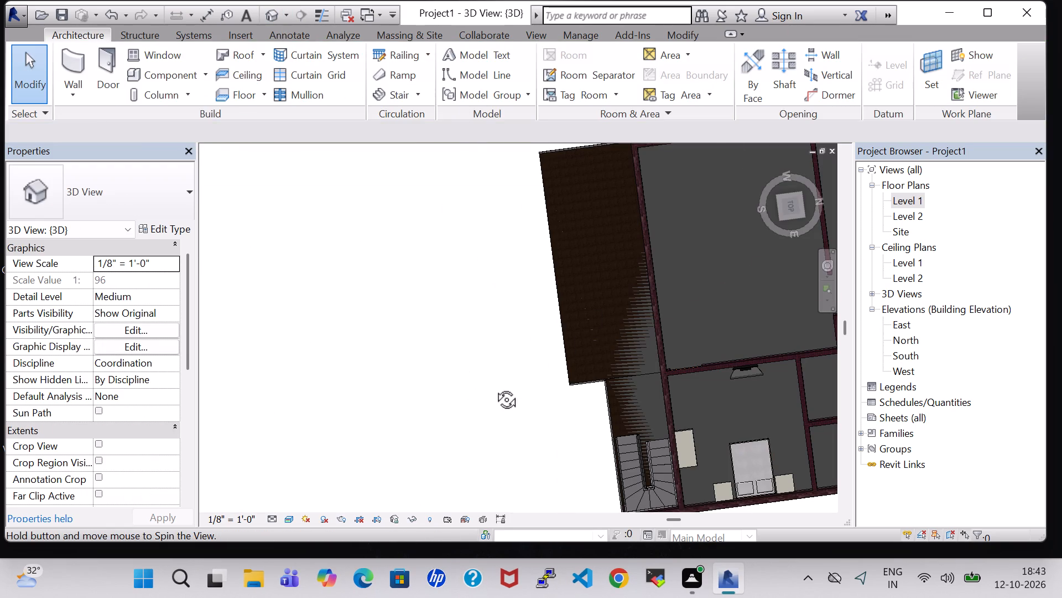
shift+middle_drag(494, 387, 634, 181)
middle_drag(631, 179, 647, 212)
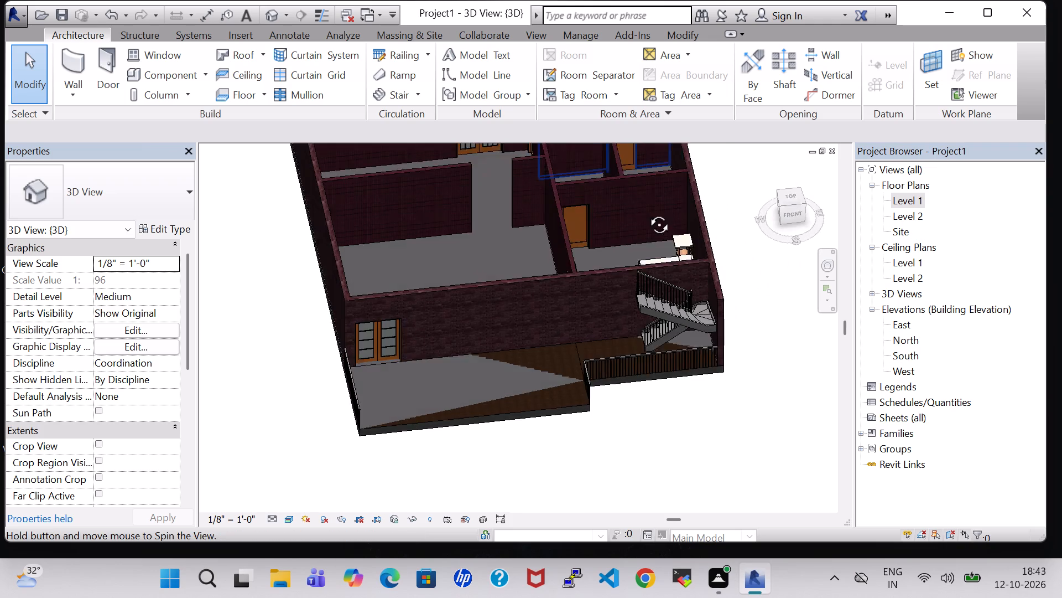
middle_drag(647, 212, 673, 463)
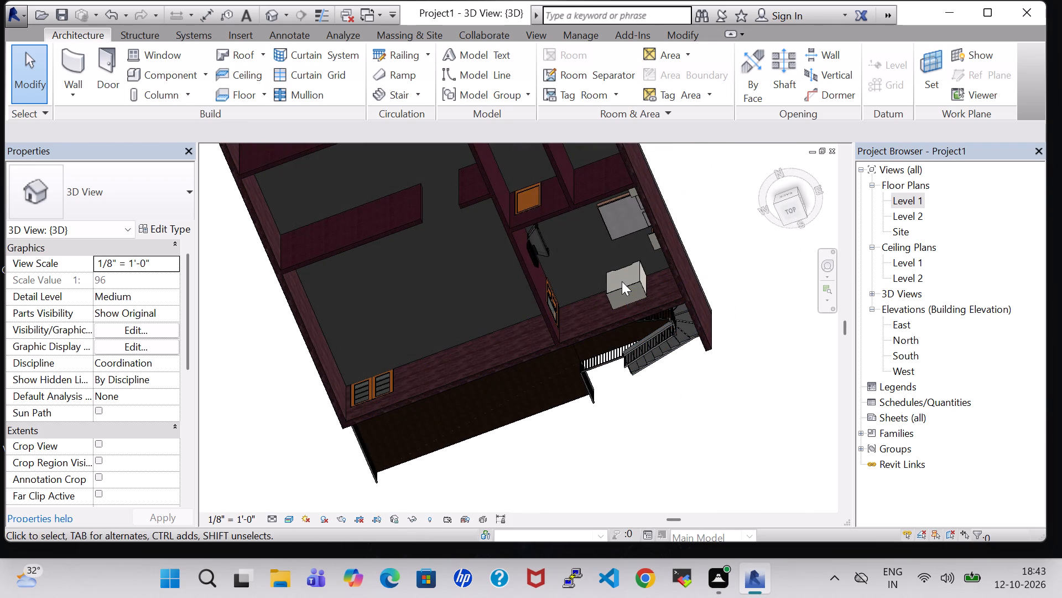
Rotate the dresser in the portico-side bedroom by 180° in the 3D view.
click(622, 286)
key(space)
key(space)
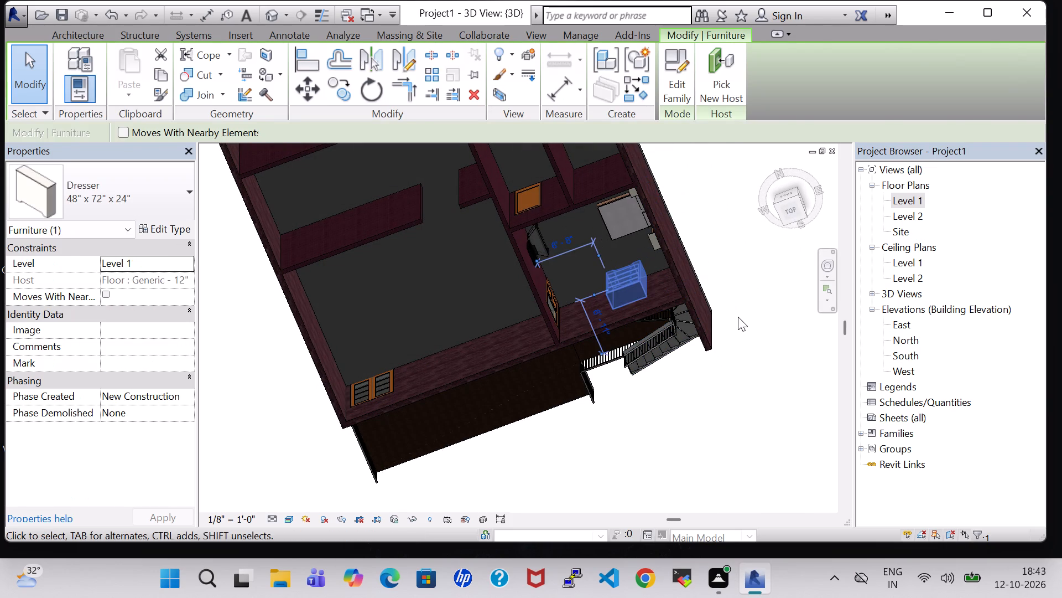
click(741, 326)
Examine the dresser orientation in both bedrooms and the overall house from several angles in the 3D view.
middle_drag(716, 234, 794, 532)
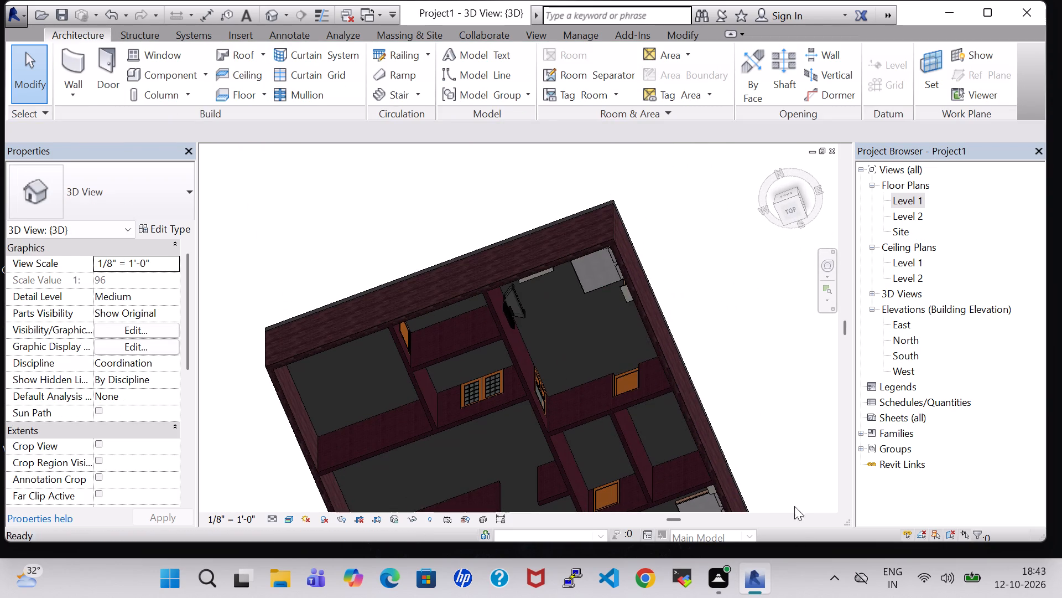
shift+middle_drag(696, 322, 676, 233)
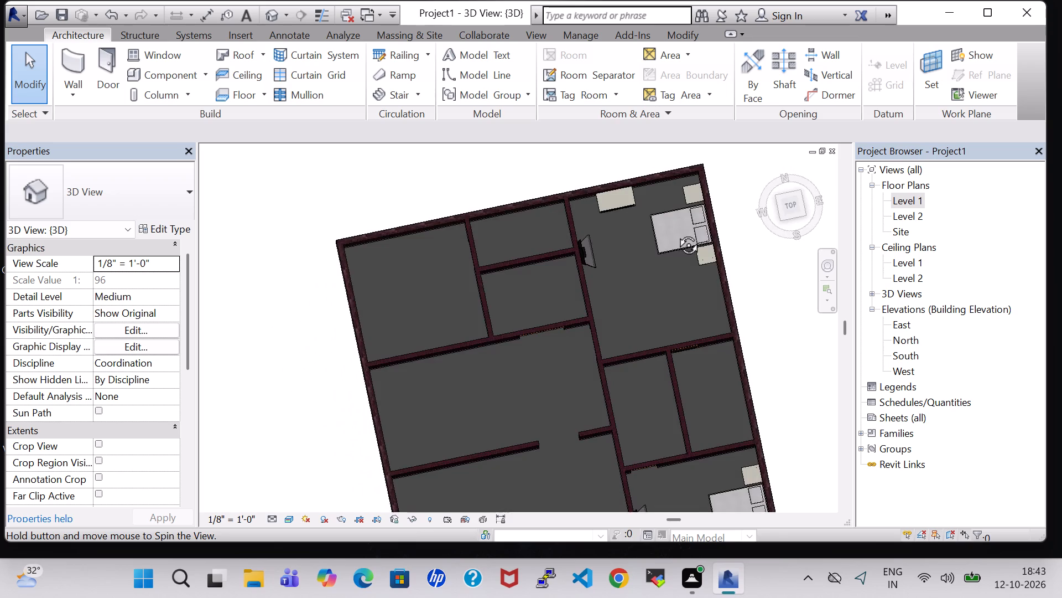
shift+middle_drag(676, 233, 669, 193)
shift+middle_click(669, 193)
shift+middle_drag(289, 387, 289, 353)
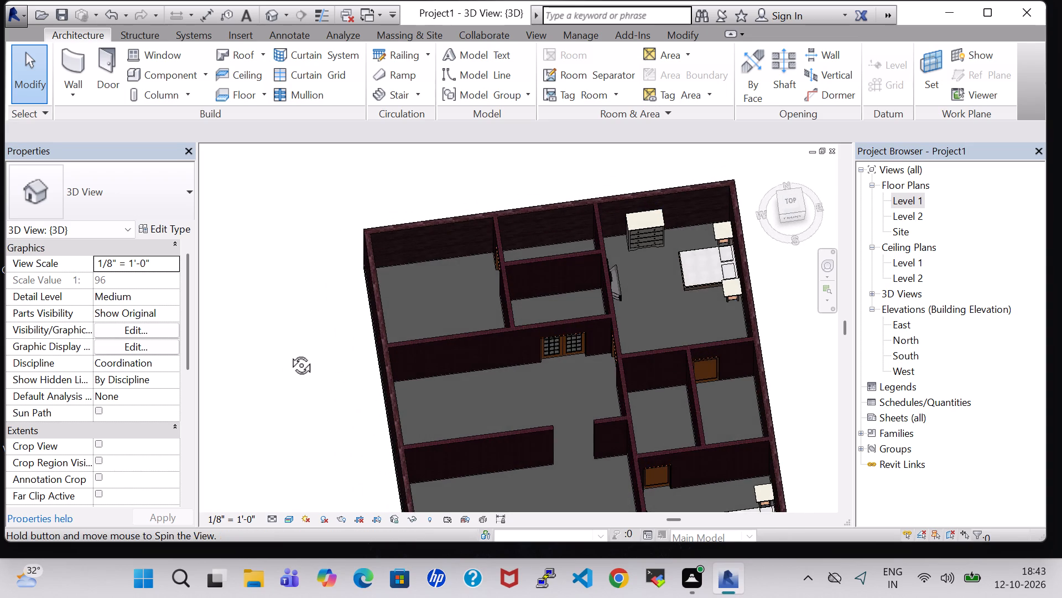
shift+middle_drag(289, 353, 289, 350)
shift+middle_drag(296, 427, 540, 468)
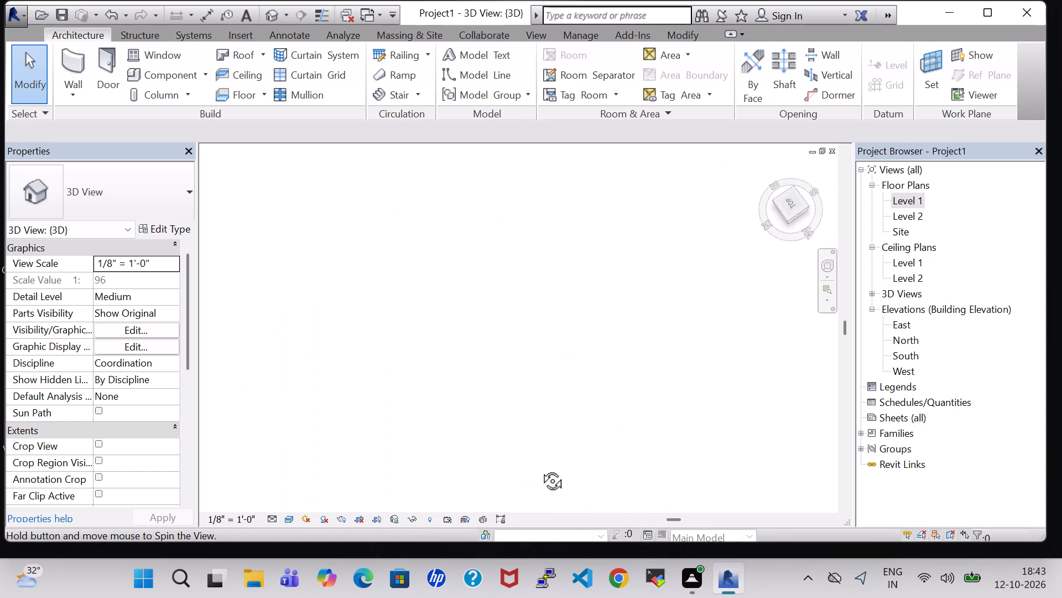
shift+middle_drag(540, 468, 543, 462)
middle_drag(609, 456, 513, 191)
shift+middle_drag(618, 377, 633, 325)
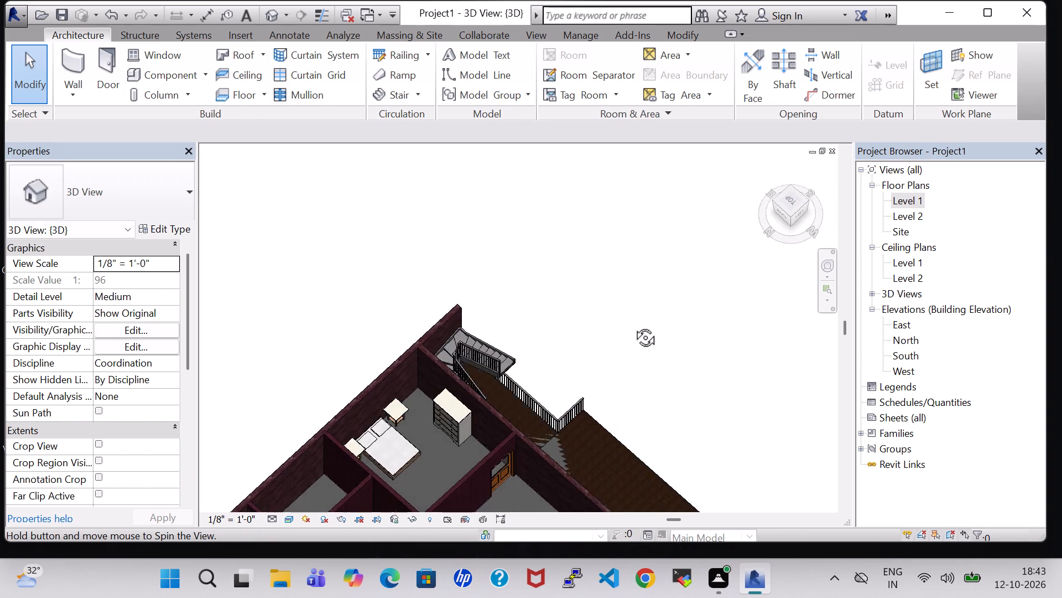
shift+middle_drag(633, 325, 357, 280)
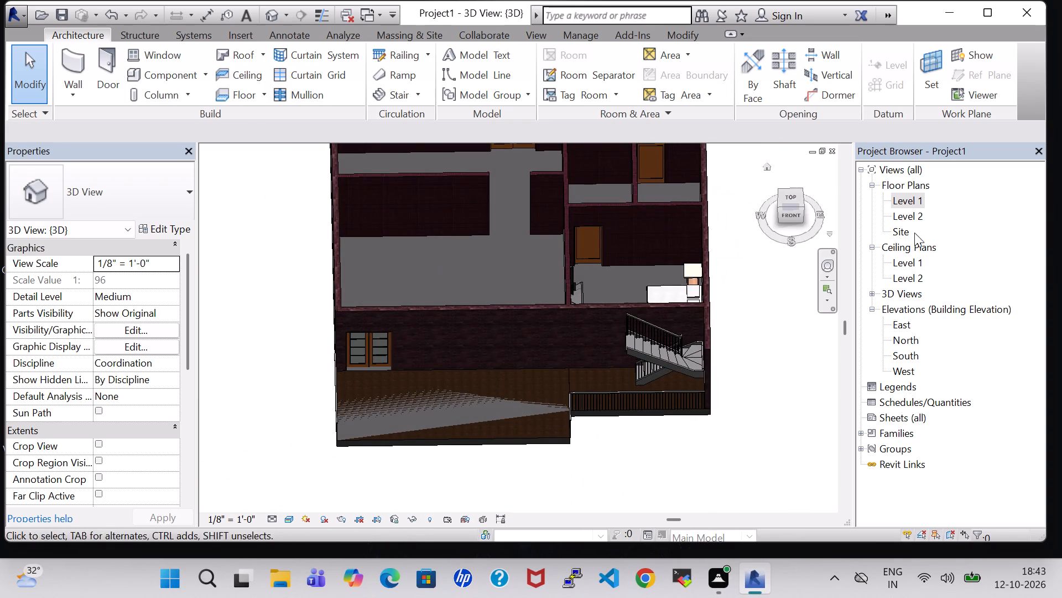
shift+middle_drag(739, 398, 731, 282)
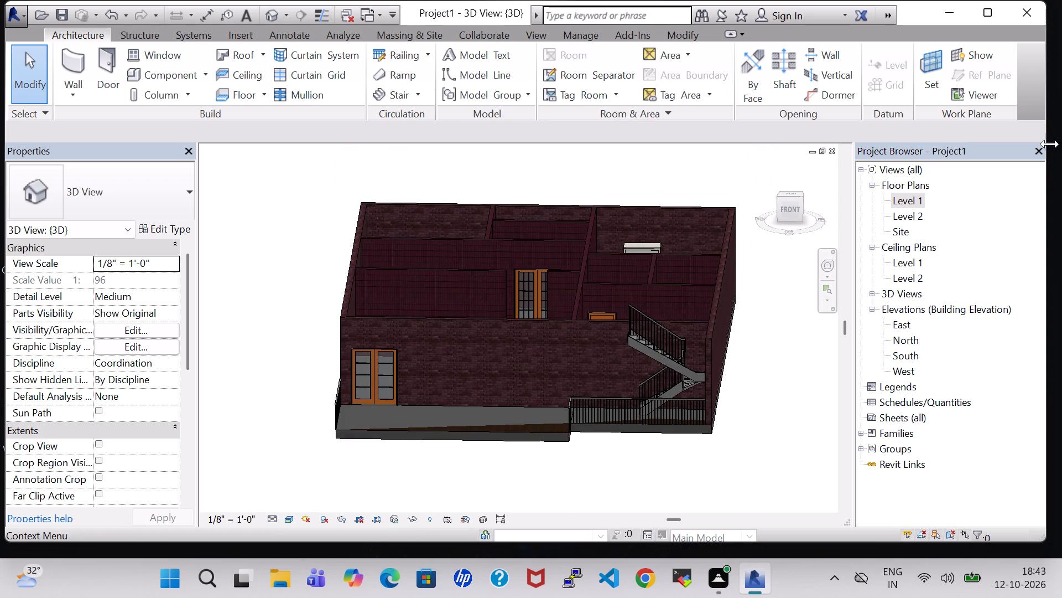
On the Level 1 plan, load the Tub-2D component family from Plumbing > Architectural > Fixtures > Bathtubs.
double_click(900, 196)
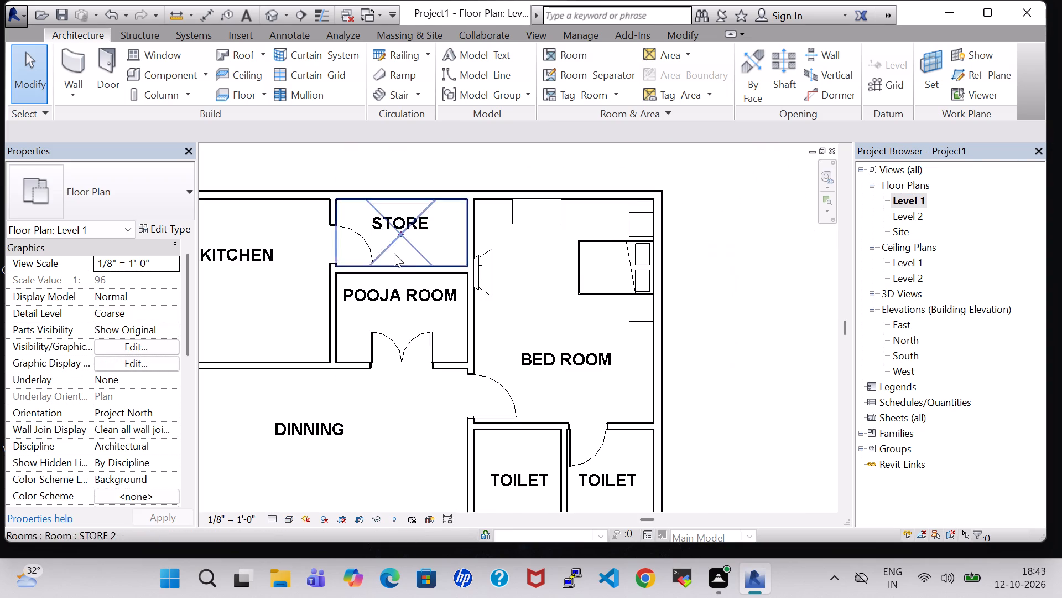
scroll(753, 356, down, 2)
middle_drag(743, 356, 727, 302)
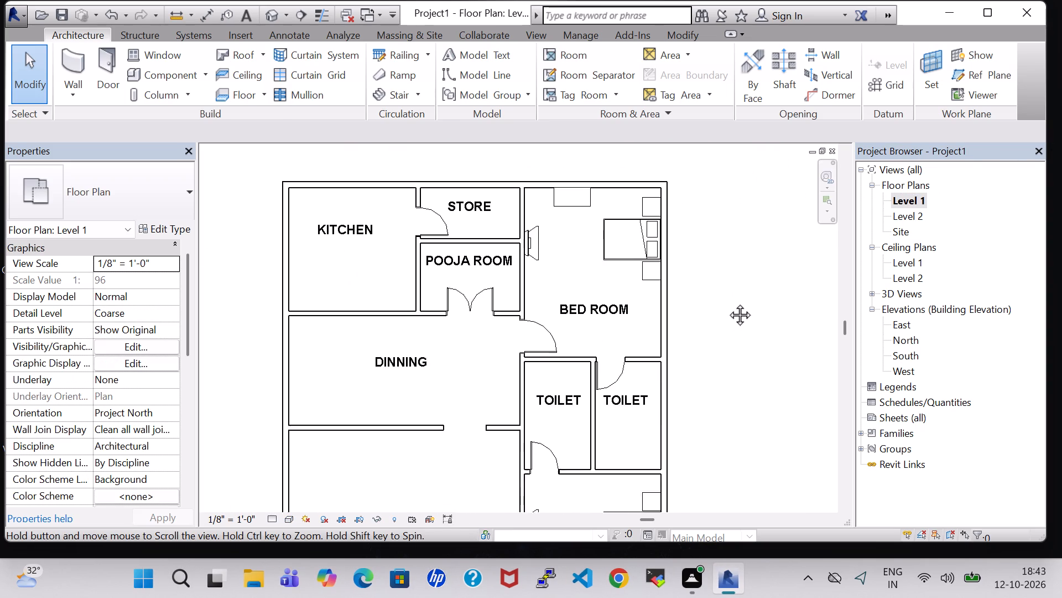
middle_drag(727, 302, 739, 282)
scroll(739, 282, down, 1)
middle_drag(739, 282, 733, 276)
scroll(733, 275, down, 1)
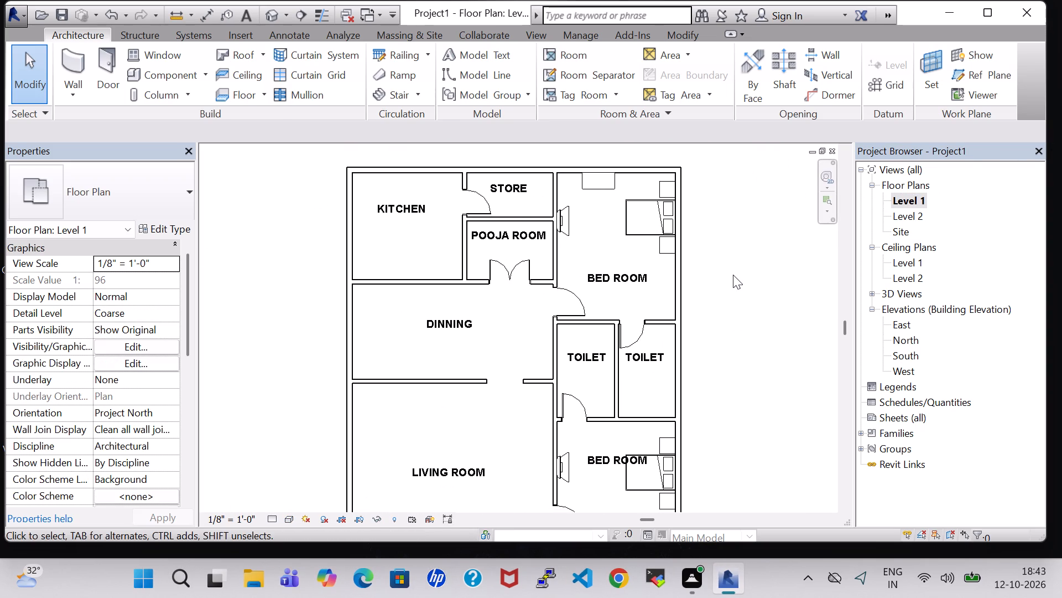
middle_drag(736, 298, 726, 271)
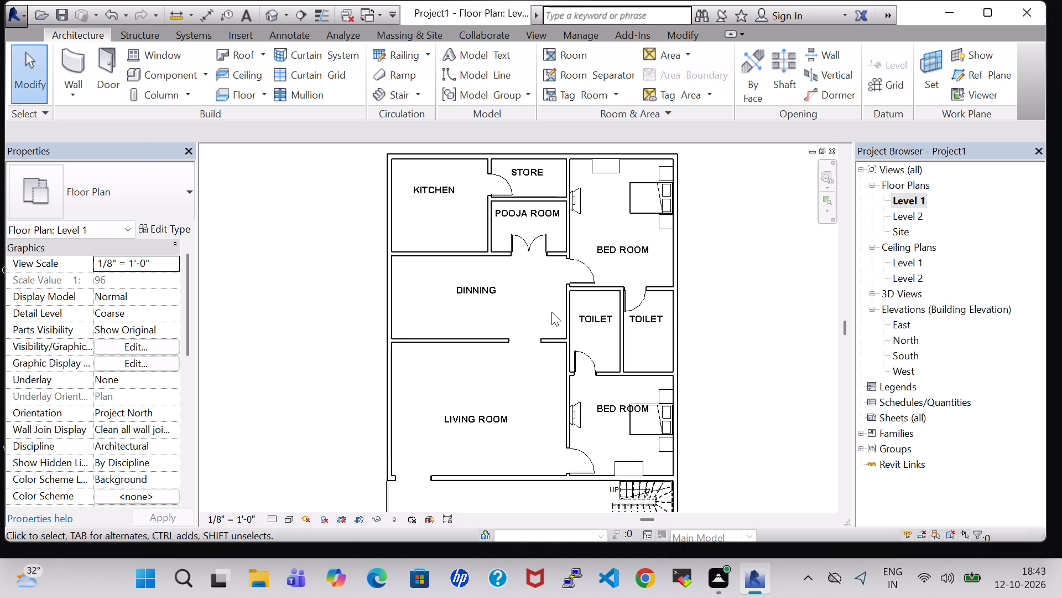
click(145, 70)
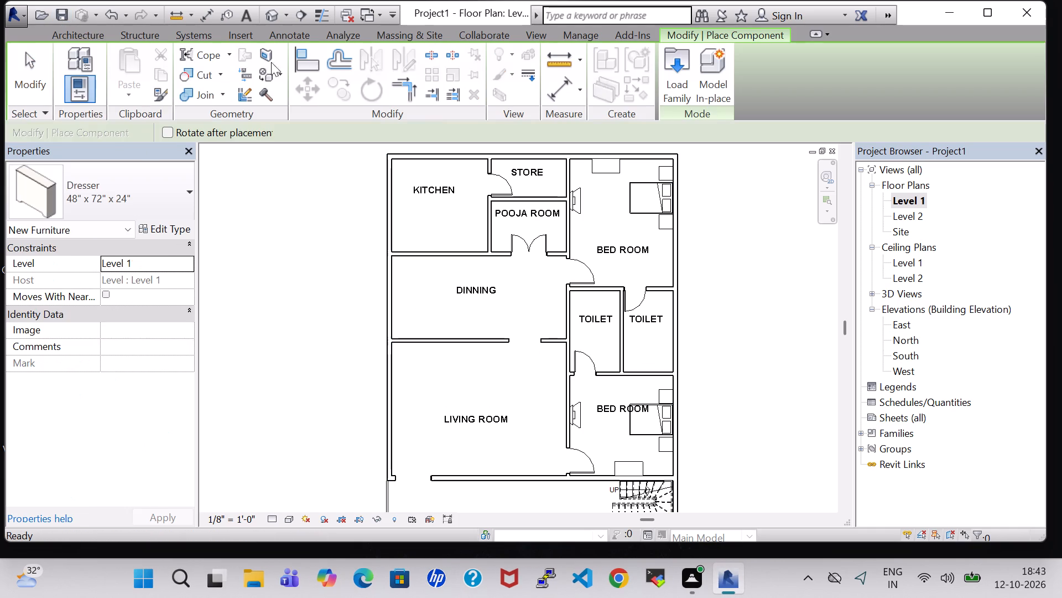
click(667, 81)
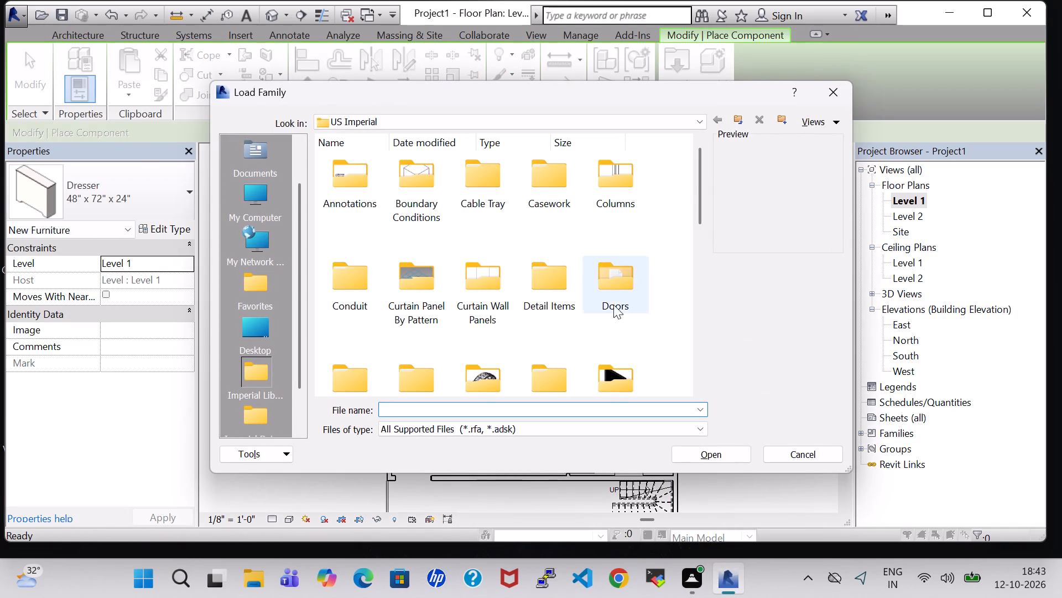
scroll(607, 298, down, 2)
double_click(464, 284)
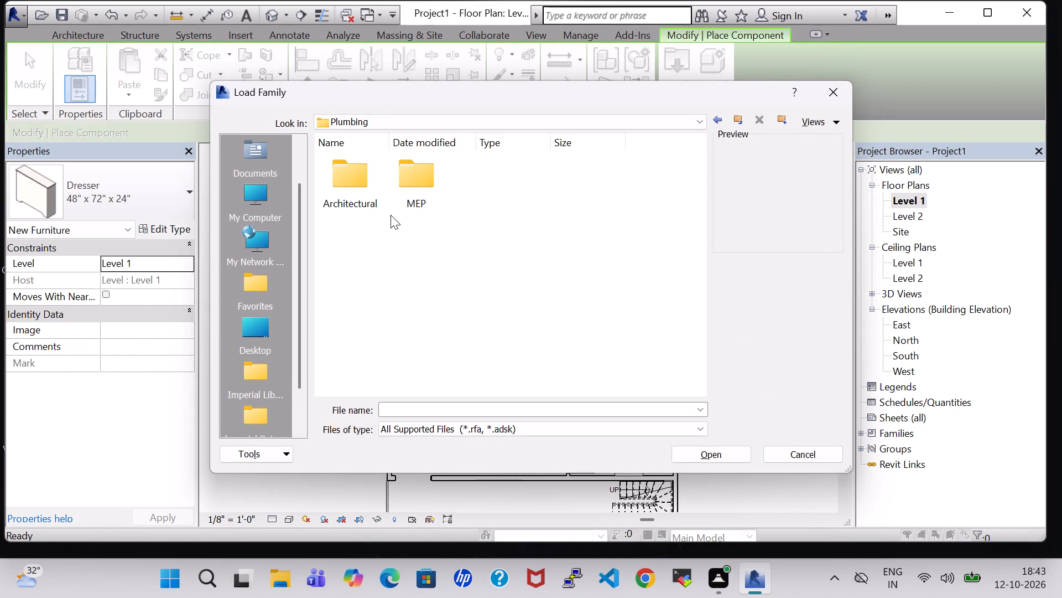
double_click(323, 183)
double_click(349, 197)
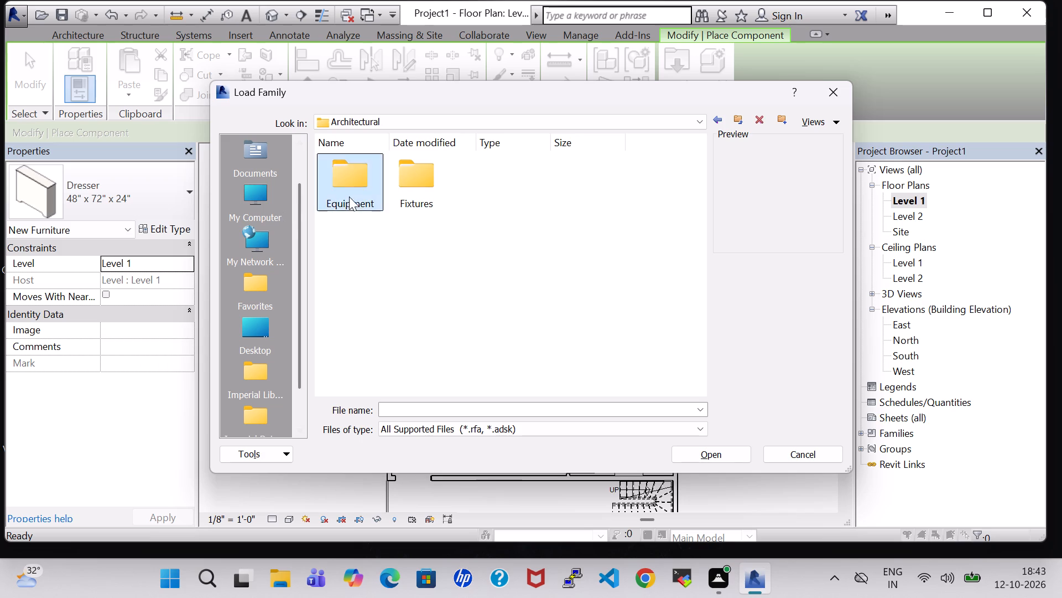
click(723, 114)
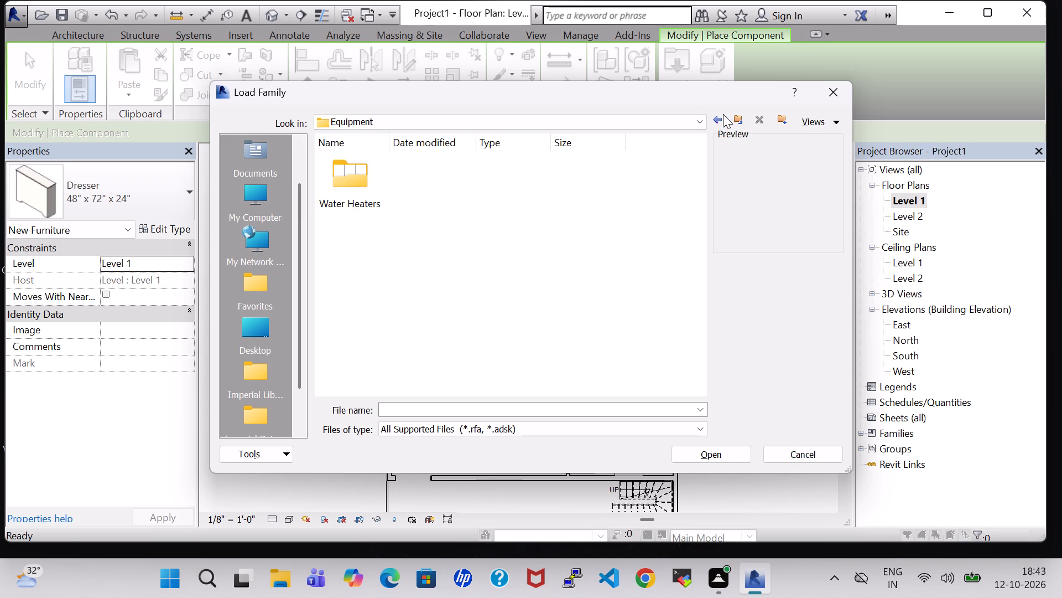
click(717, 122)
double_click(415, 186)
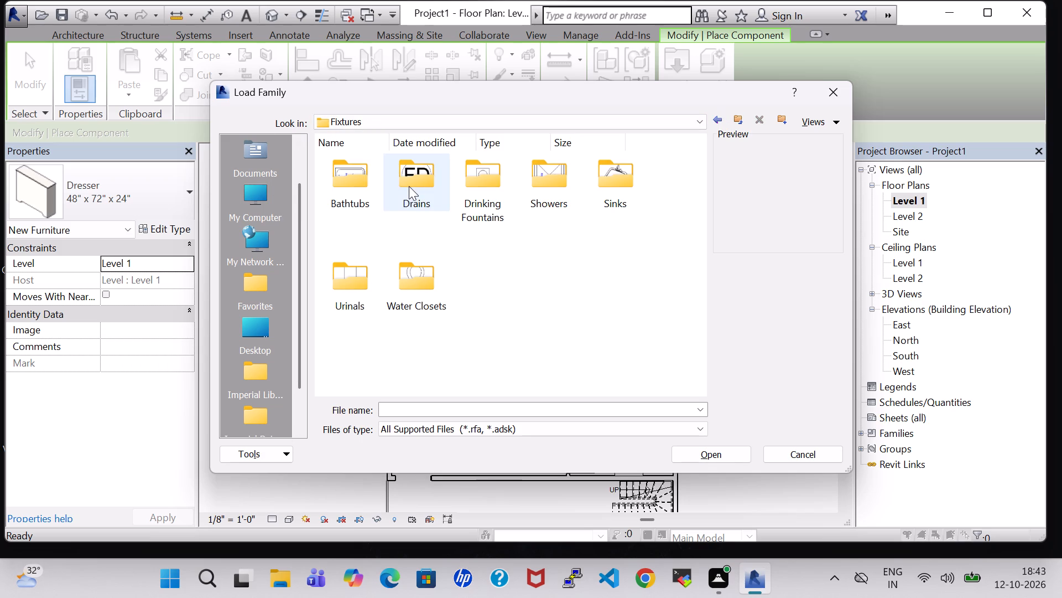
double_click(339, 186)
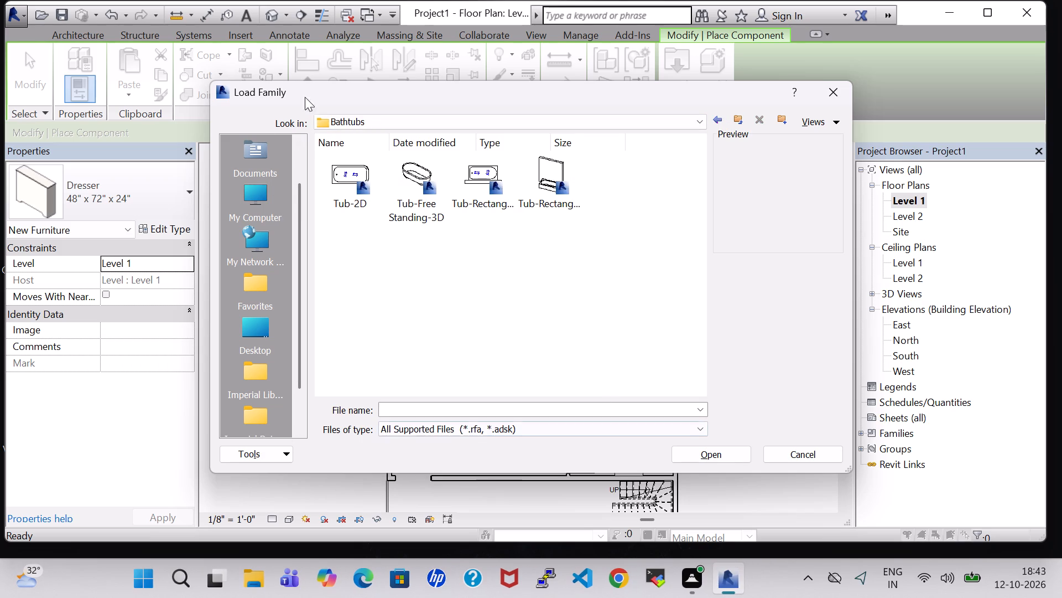
click(347, 167)
click(715, 448)
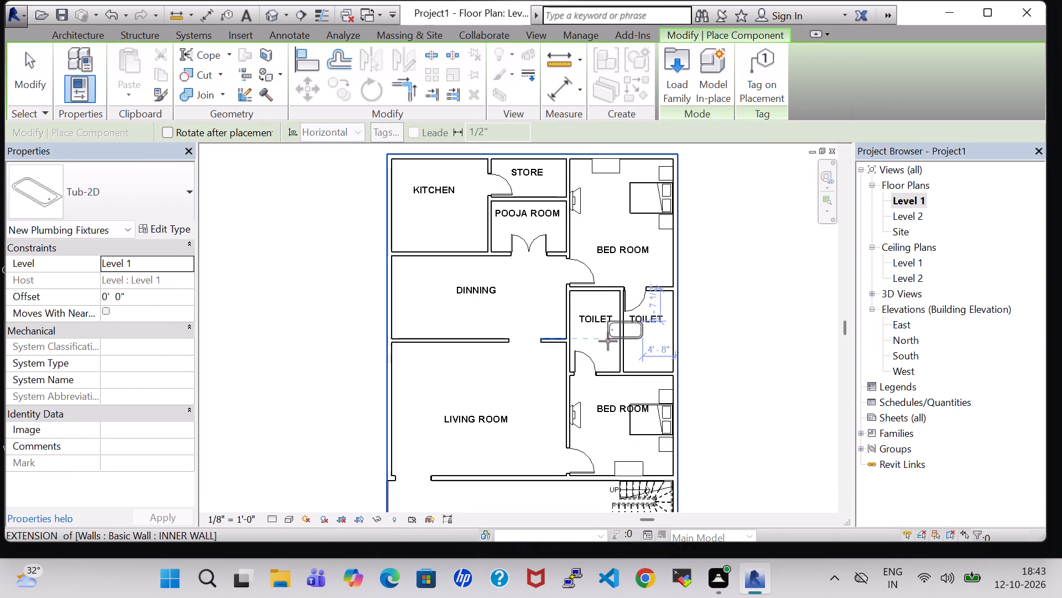
Place a Tub-2D lengthwise in the toilet beside the dining room, with its short end against the wall shared with the rear bedroom.
key(space)
key(space)
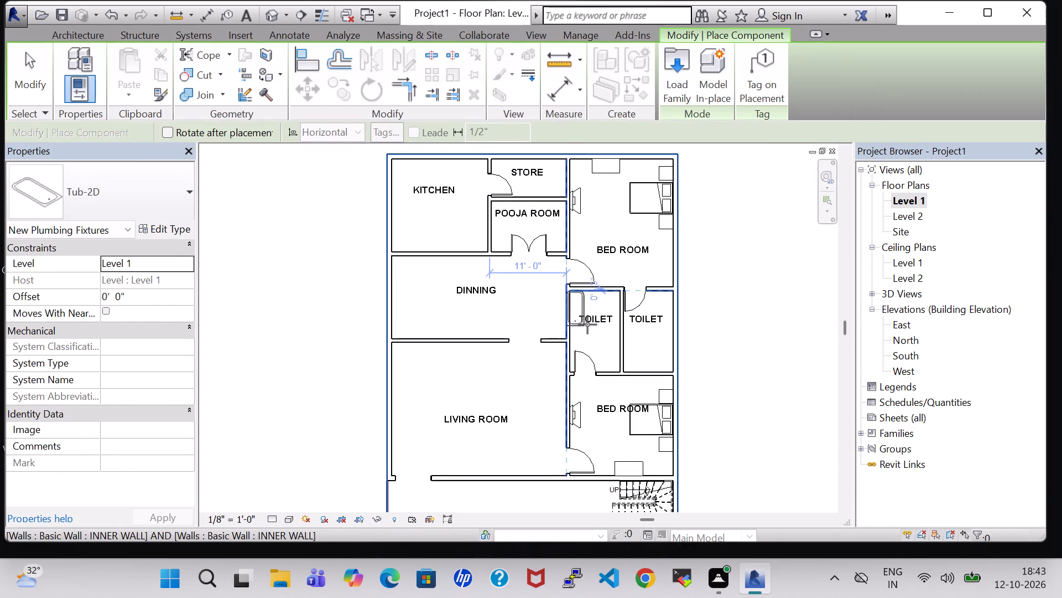
key(space)
key(space)
key(space)
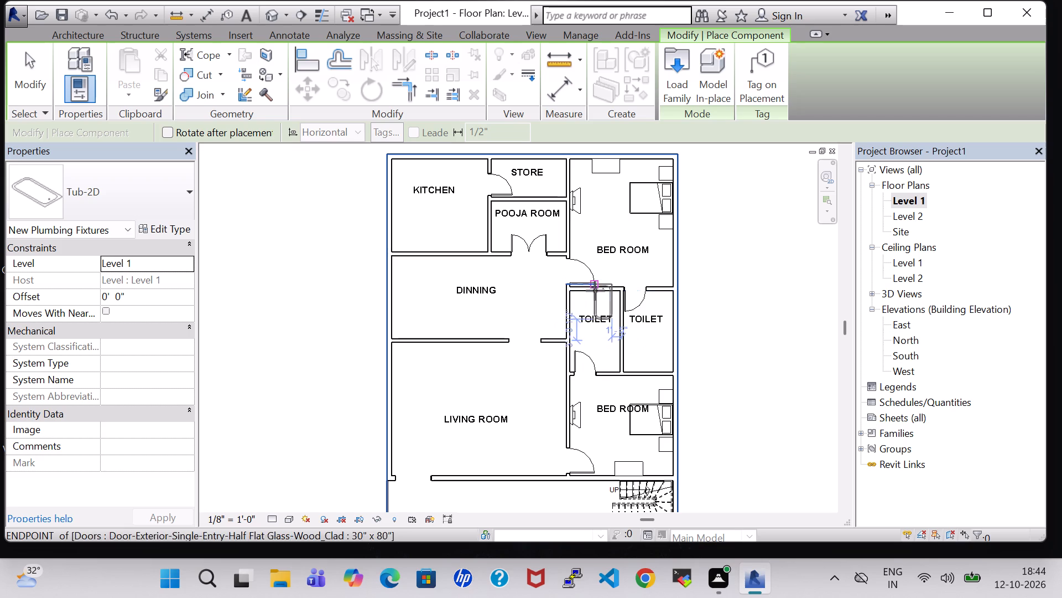
scroll(594, 310, up, 4)
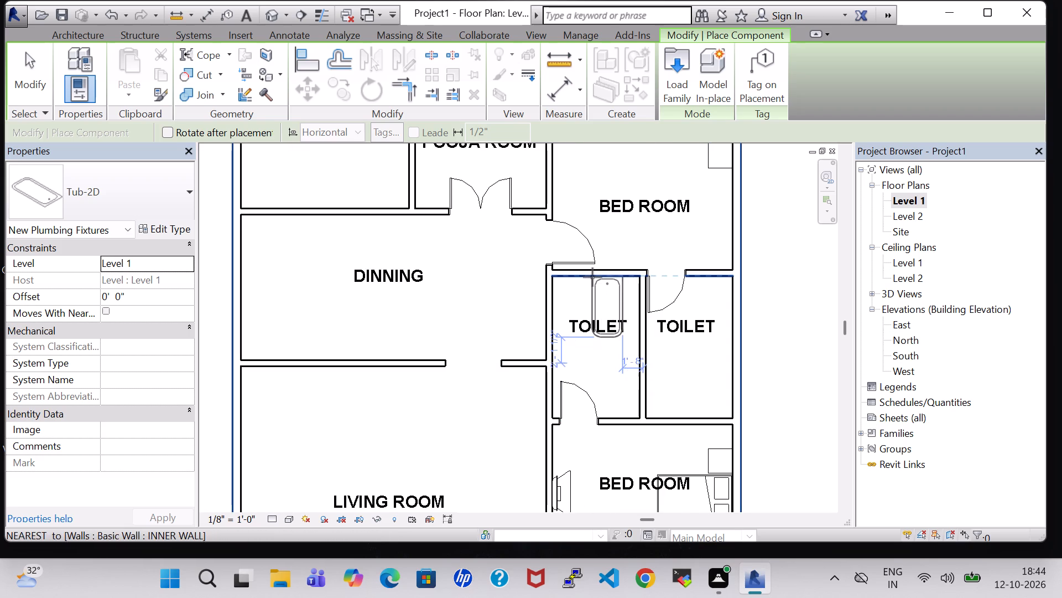
click(592, 277)
Place a second Tub-2D in the other toilet, with its short end against the exterior wall, near the portico-side bedroom.
key(space)
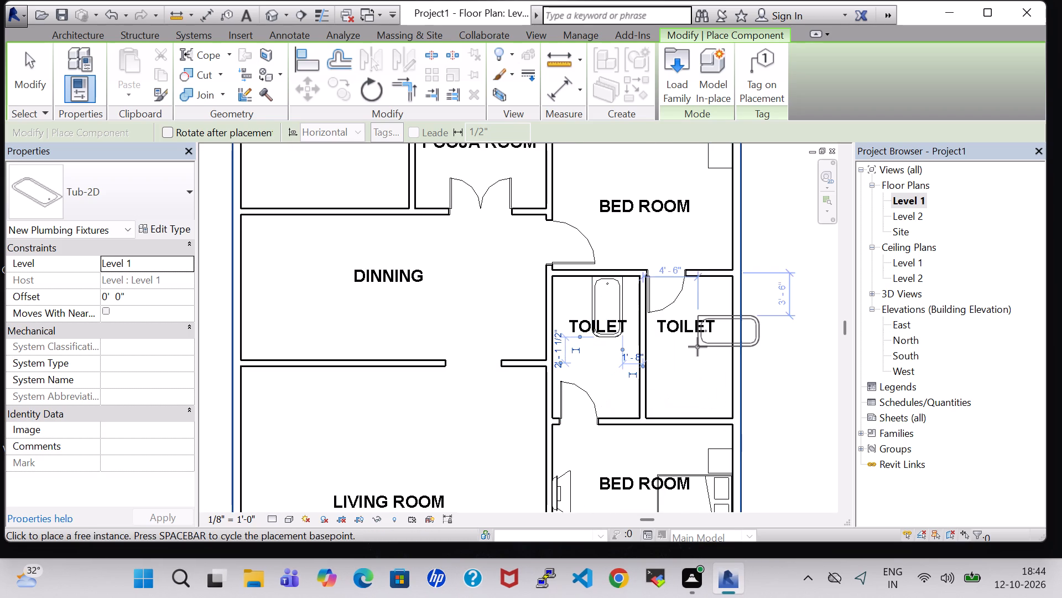
key(space)
key(space)
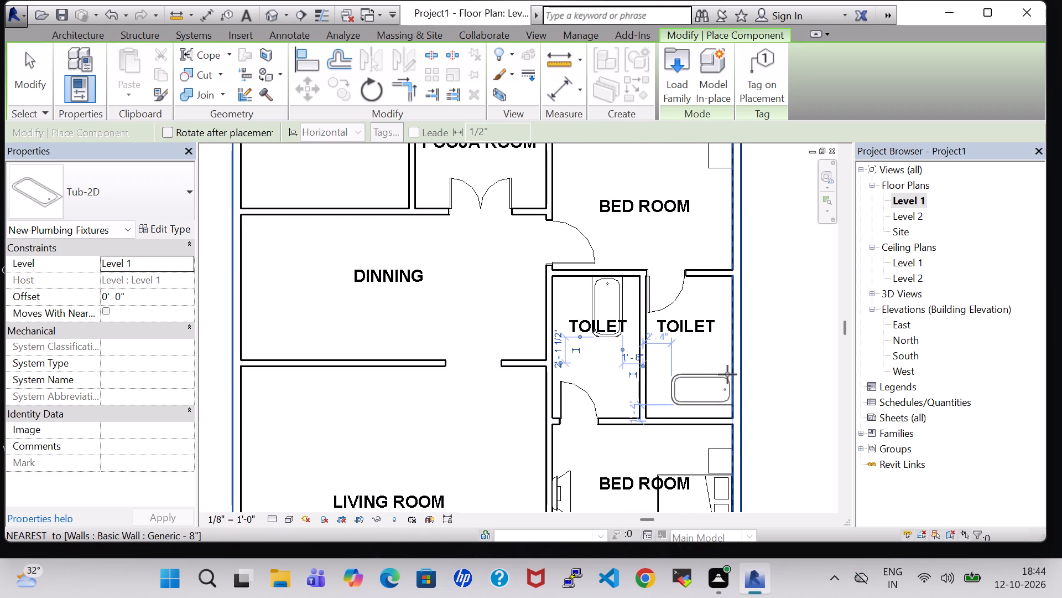
click(727, 374)
key(Escape)
key(Escape)
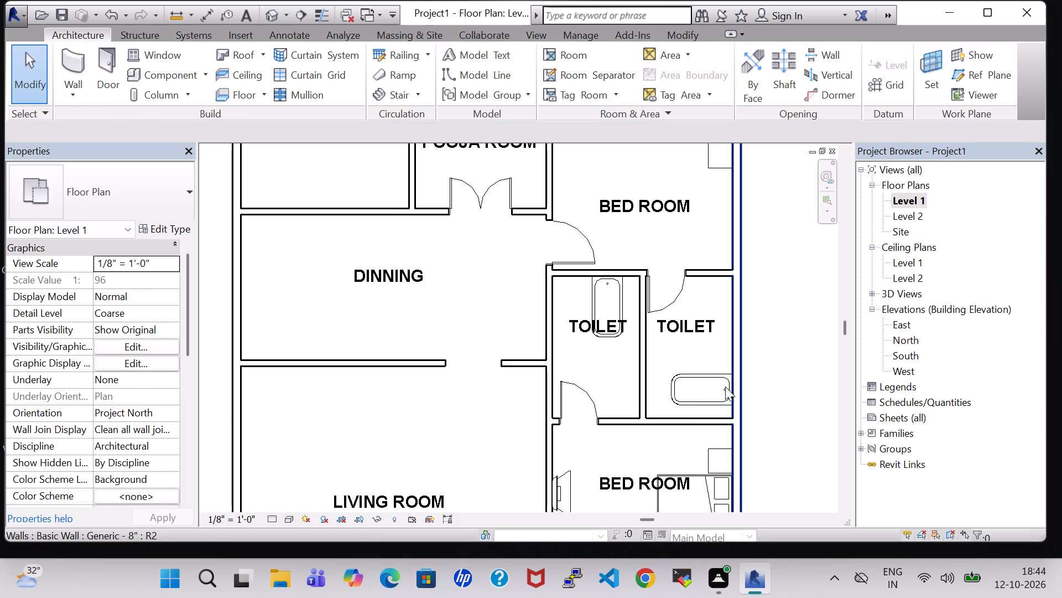
Nudge the second tub three increments toward the wall shared with the portico-side bedroom.
click(721, 378)
key(Down)
key(Down)
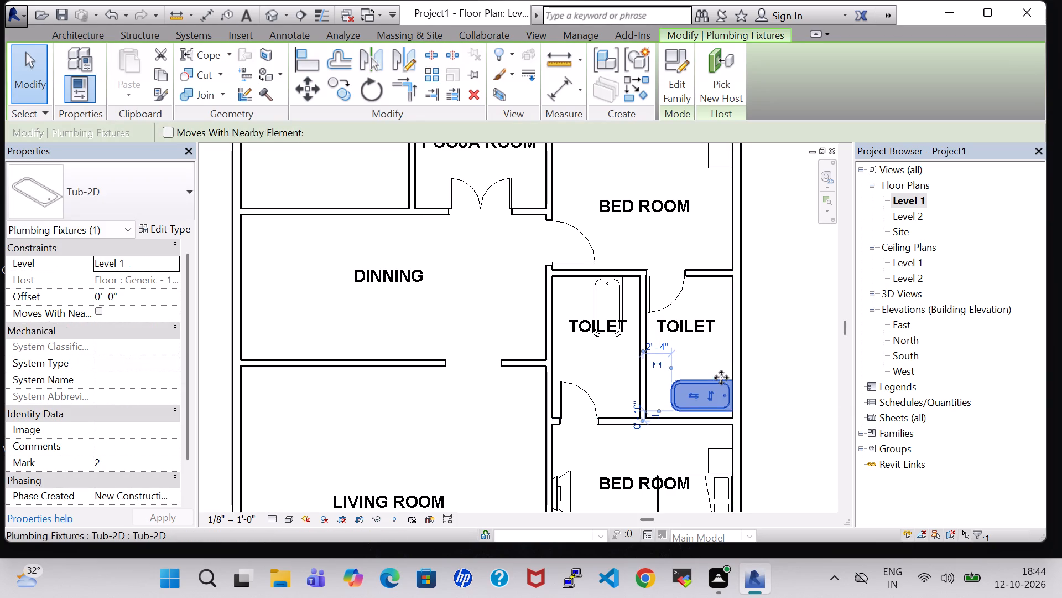
key(Down)
click(760, 380)
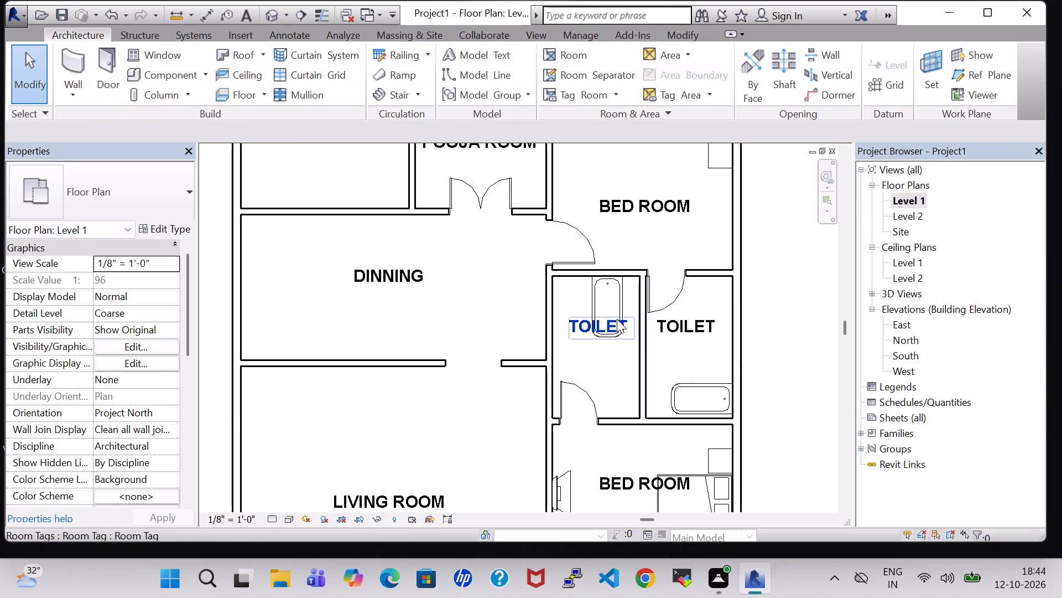
Nudge the tub in the dining-side toilet three increments toward the partition between the two toilets.
click(592, 298)
key(Right)
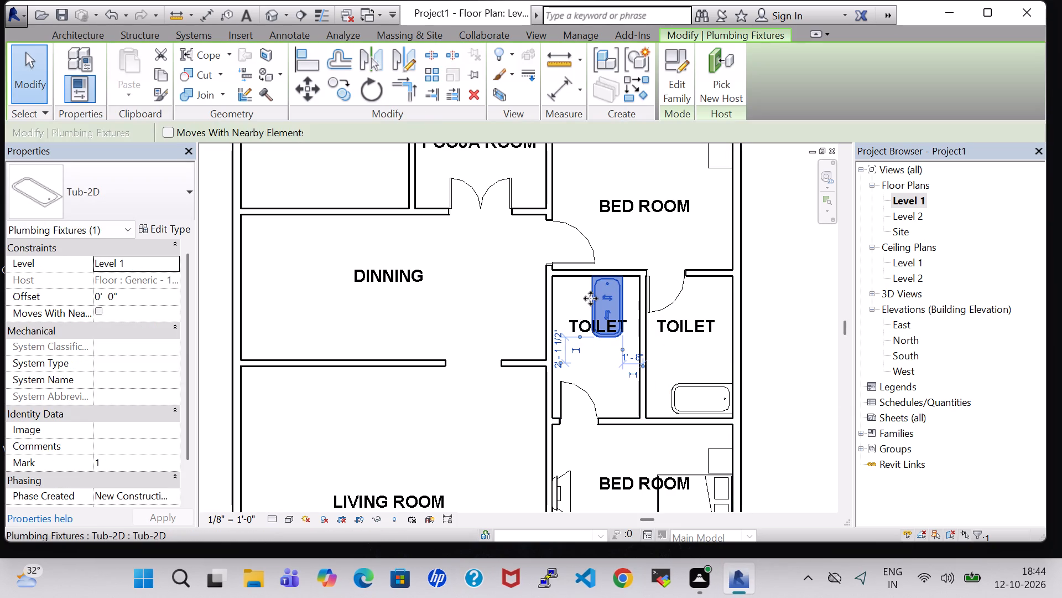
key(Right)
key(Right)
click(785, 318)
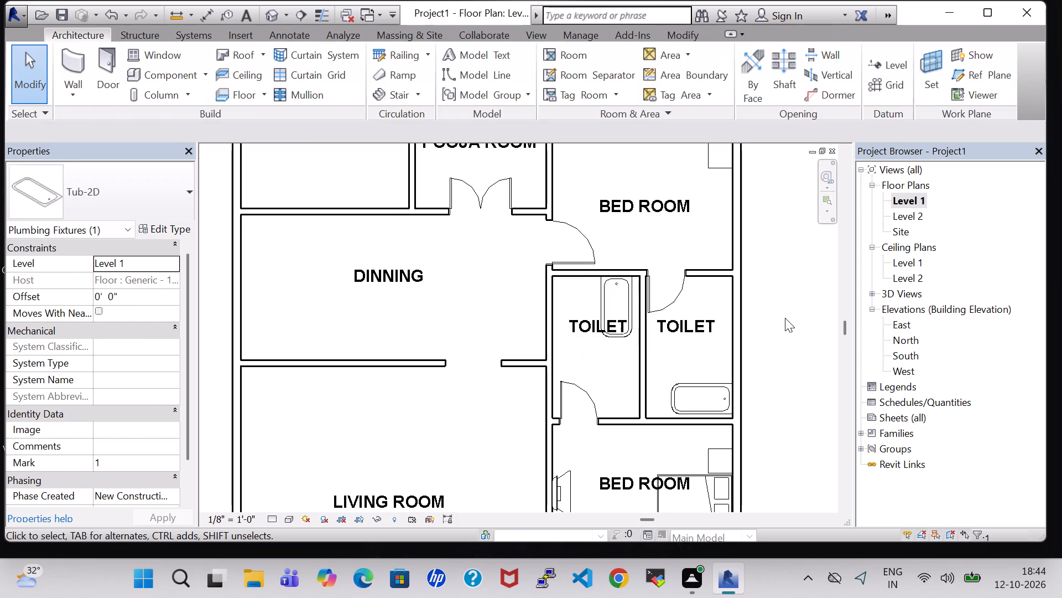
Load the Toilet-Domestic-3D family from the library's Plumbing, Architectural, Fixtures, Water Closets folder.
scroll(785, 318, down, 2)
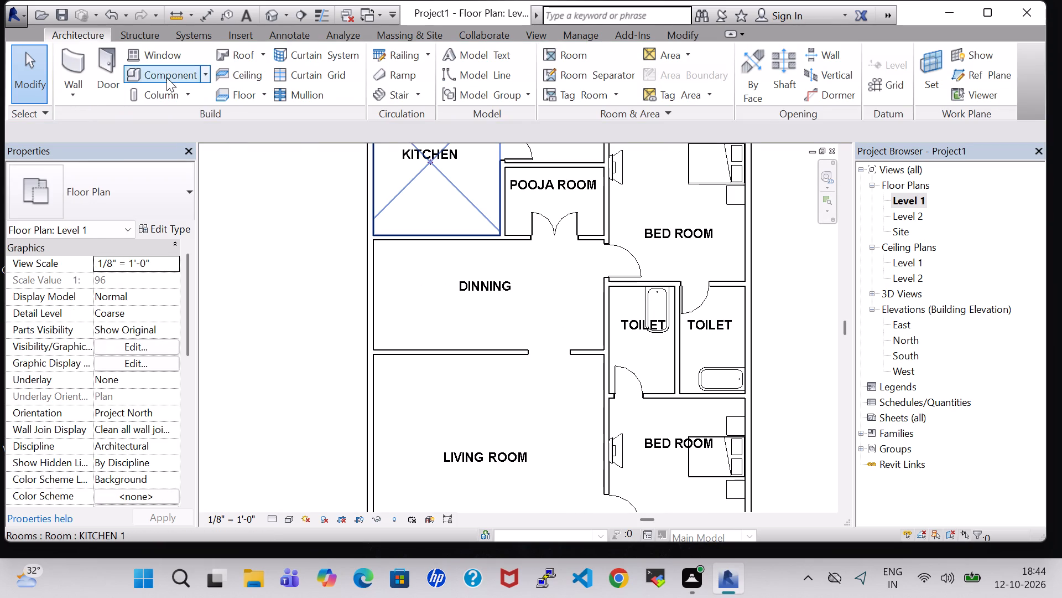
click(166, 78)
click(680, 70)
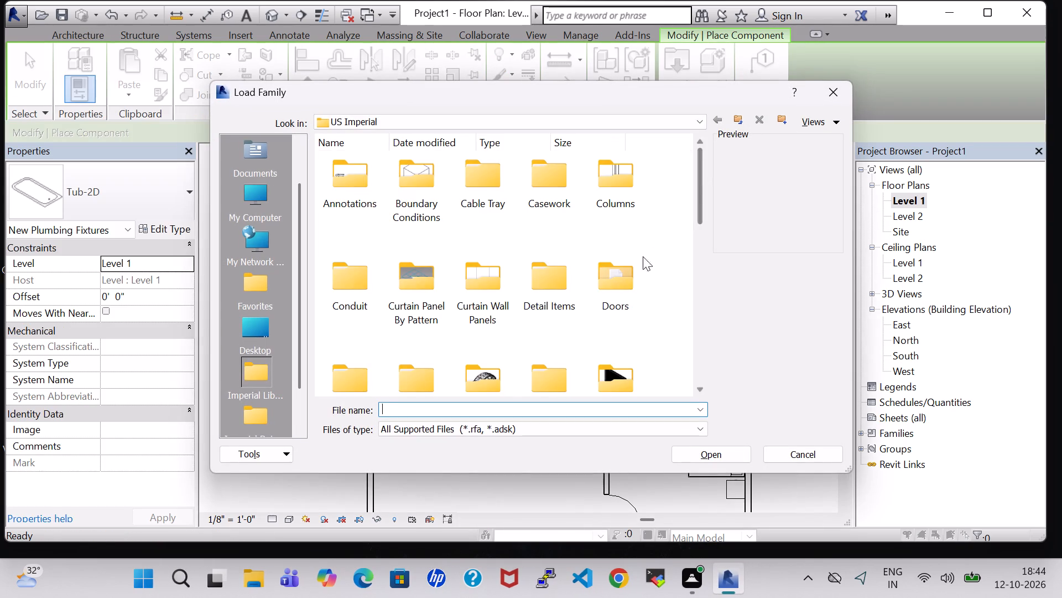
scroll(640, 258, down, 1)
scroll(538, 256, down, 1)
double_click(475, 276)
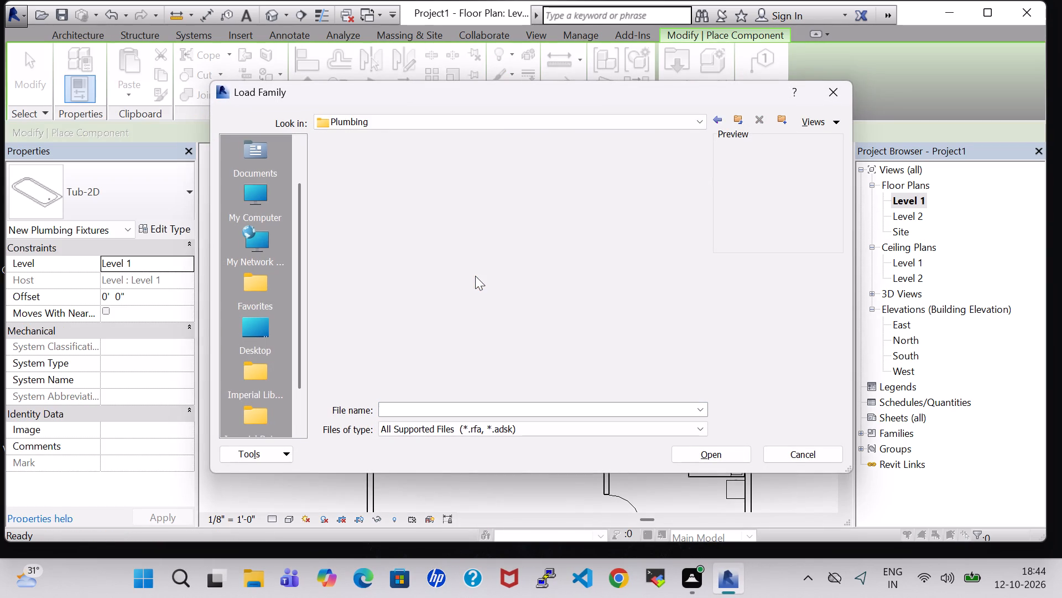
double_click(347, 185)
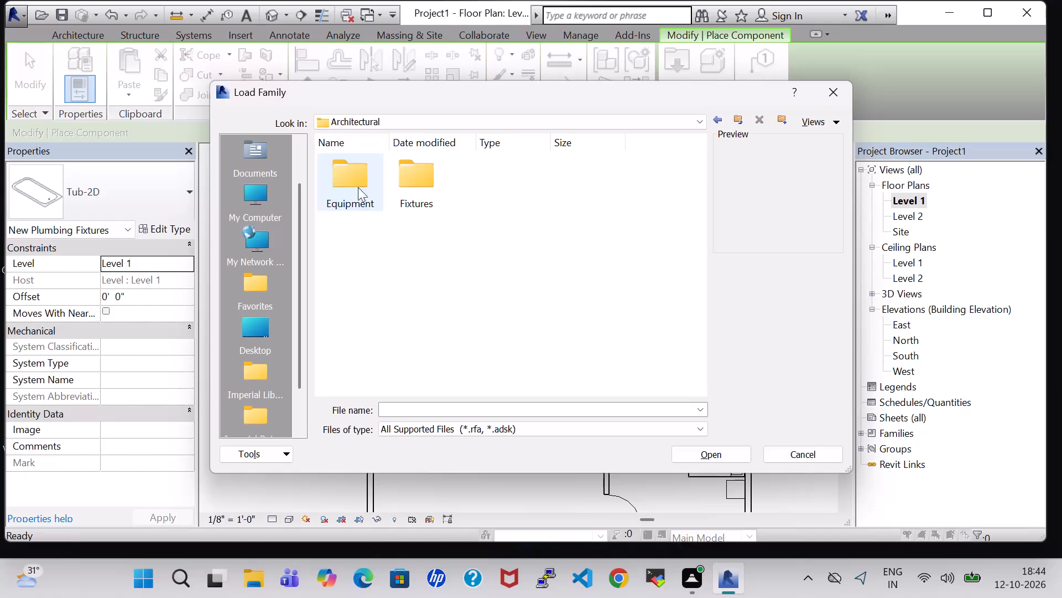
double_click(407, 190)
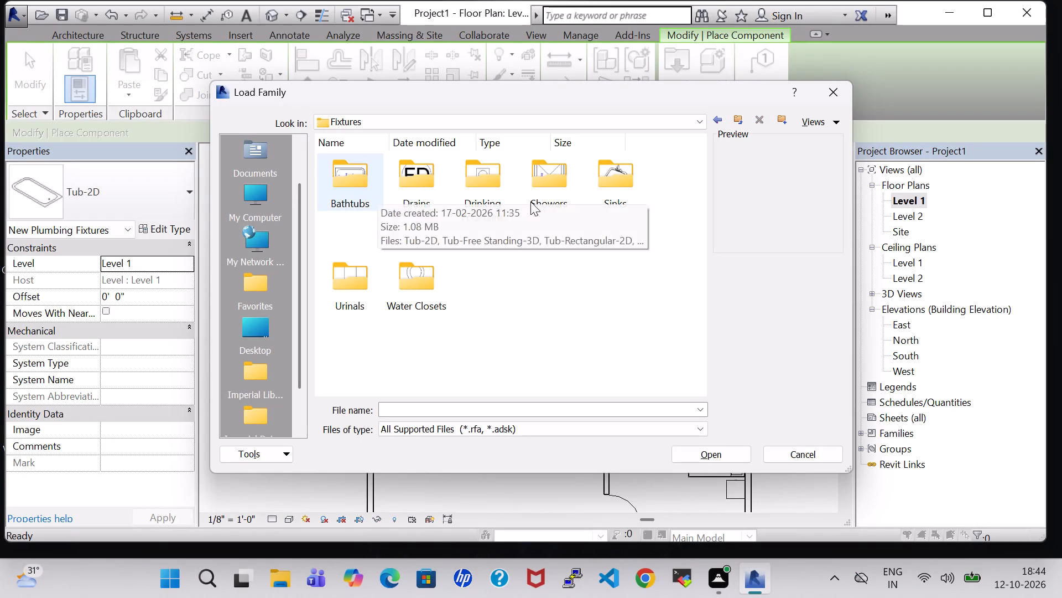
double_click(428, 277)
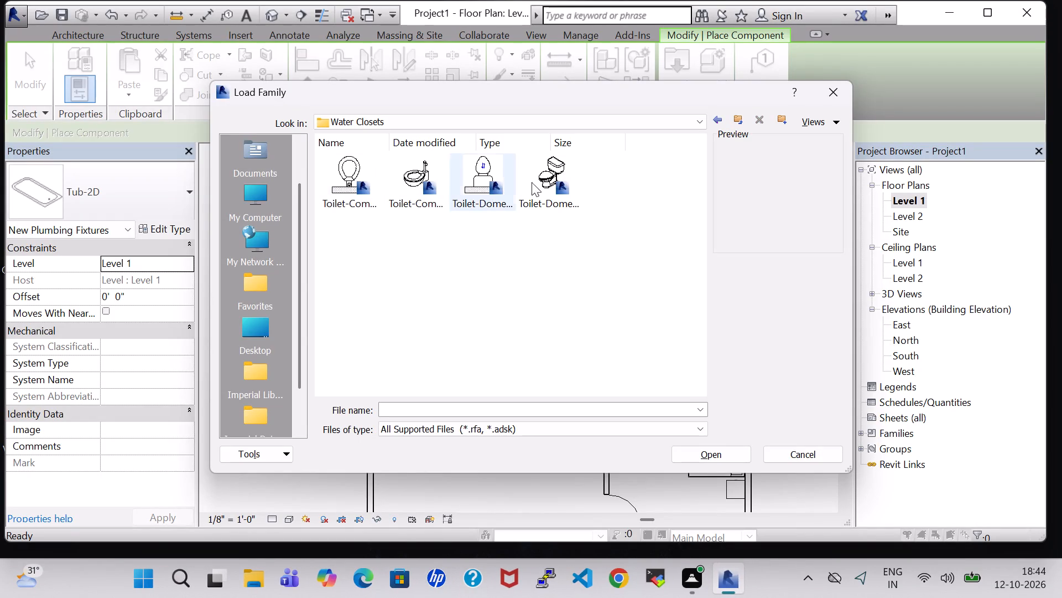
click(549, 183)
click(740, 451)
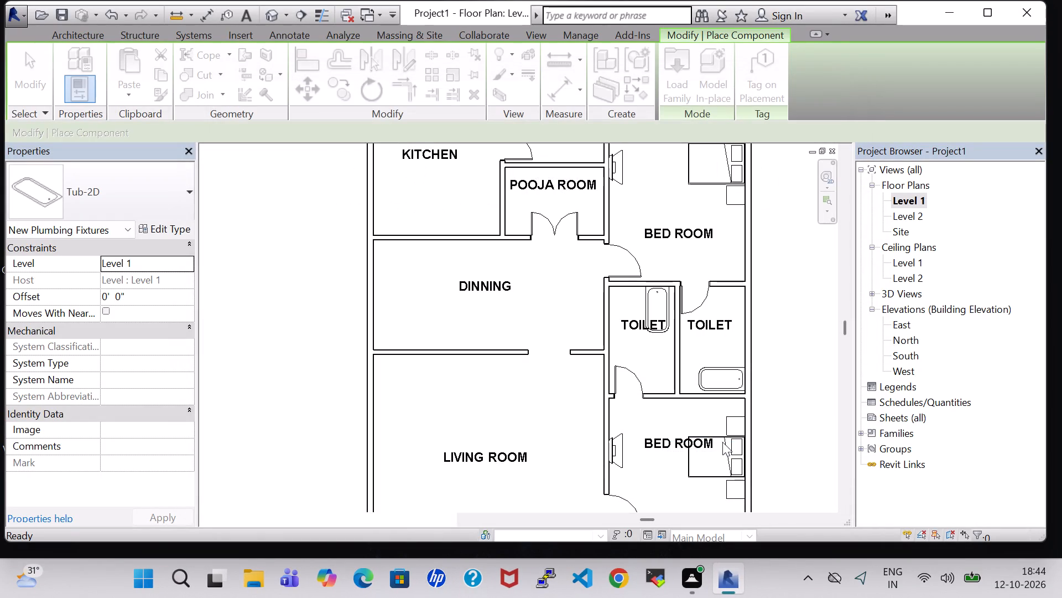
Place a Toilet-Domestic-3D beside the tub in the dining-side toilet, tank against the rear-bedroom wall, about 5'-6" from the partition between the toilets.
scroll(621, 316, up, 5)
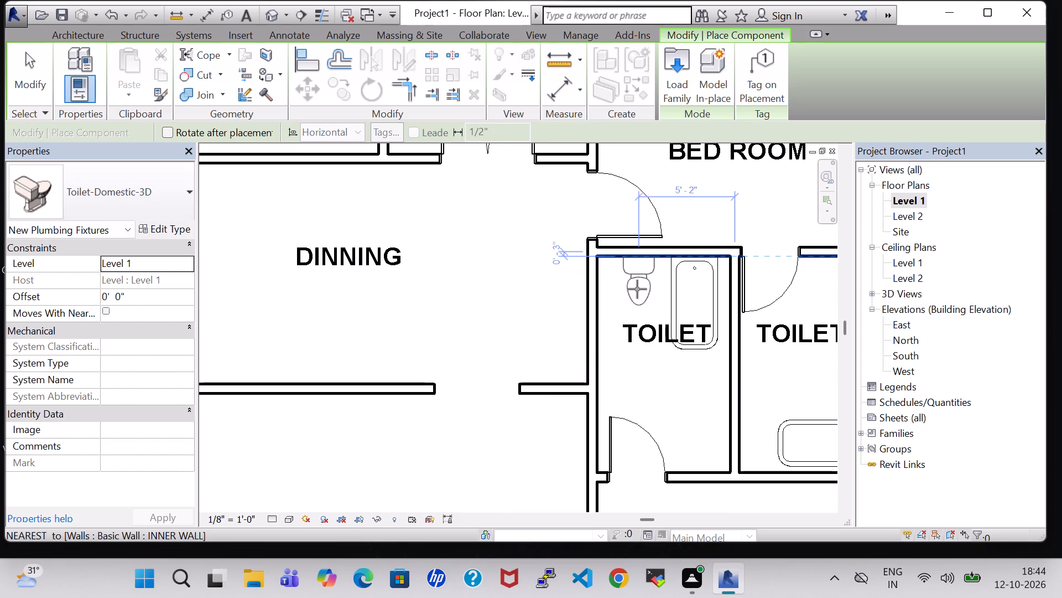
click(633, 289)
Place a second Toilet-Domestic-3D in the other toilet, rotated with its tank against the exterior wall, about 5'-10" from the portico-side bedroom wall.
scroll(639, 350, down, 2)
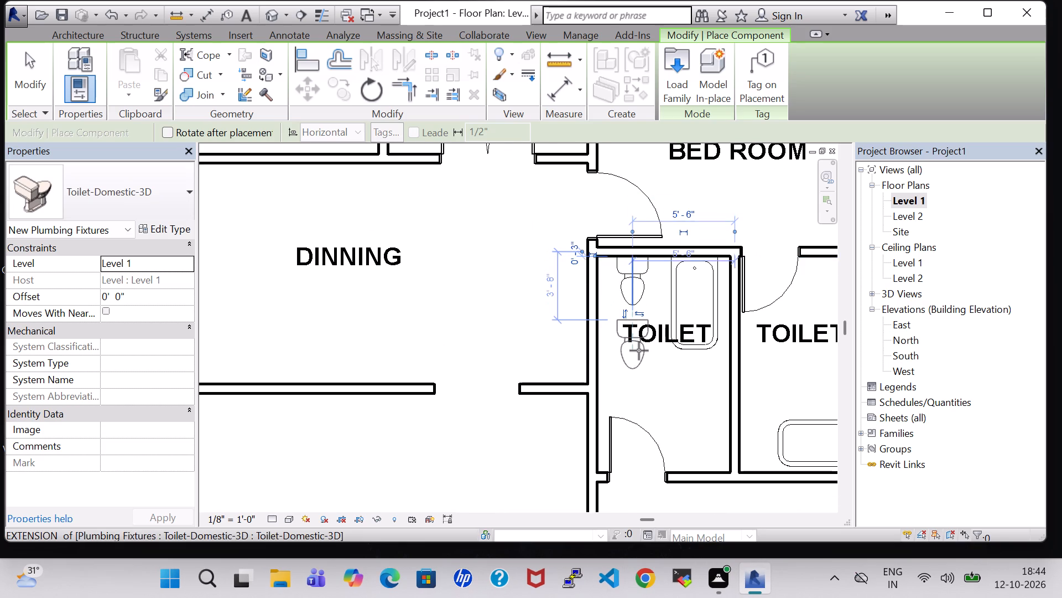
scroll(639, 350, down, 1)
middle_drag(646, 368, 591, 349)
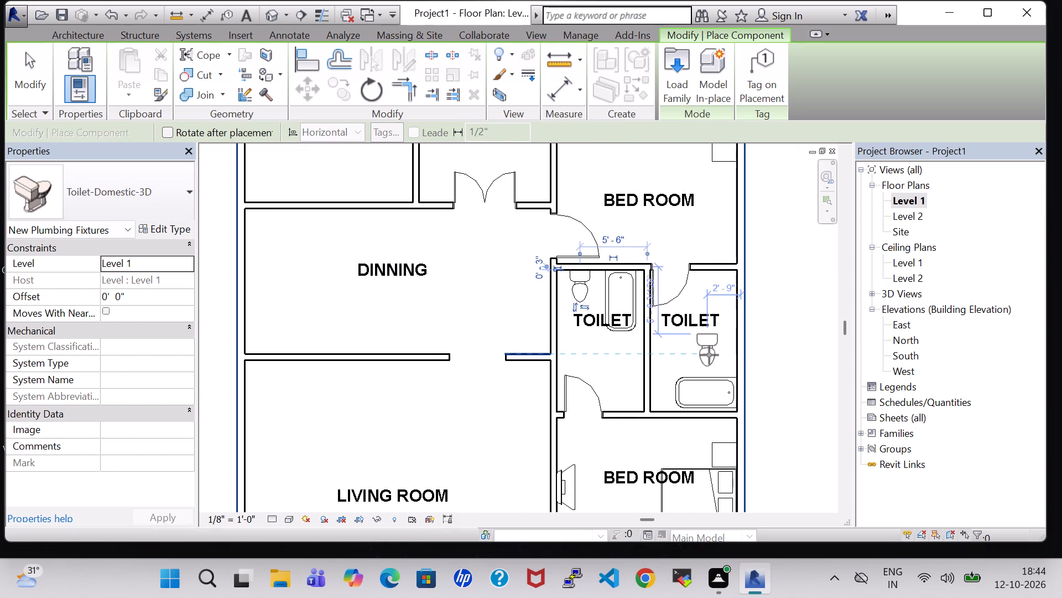
key(space)
key(space)
key(space)
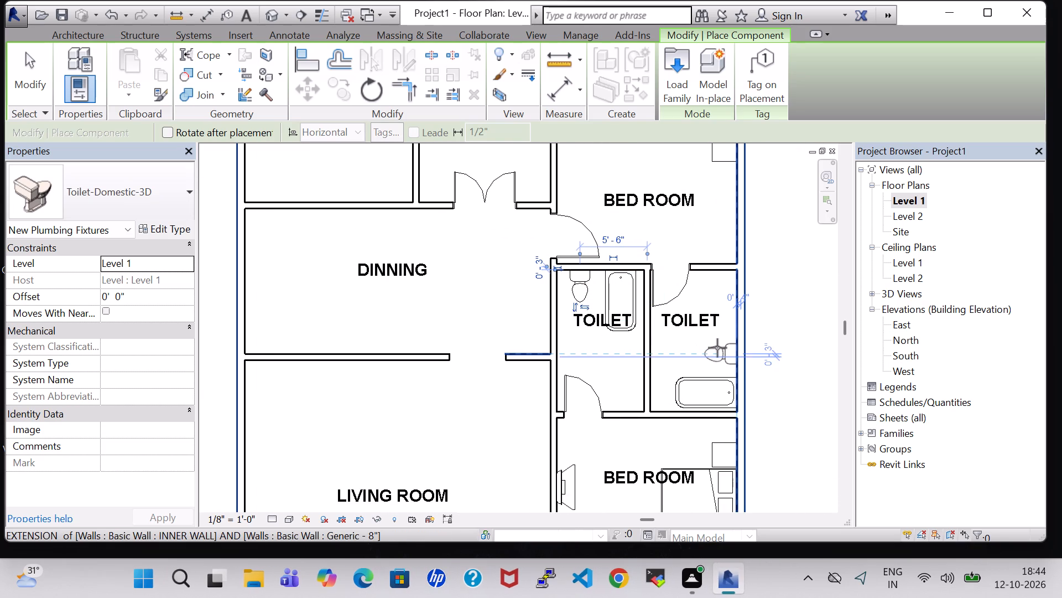
click(717, 344)
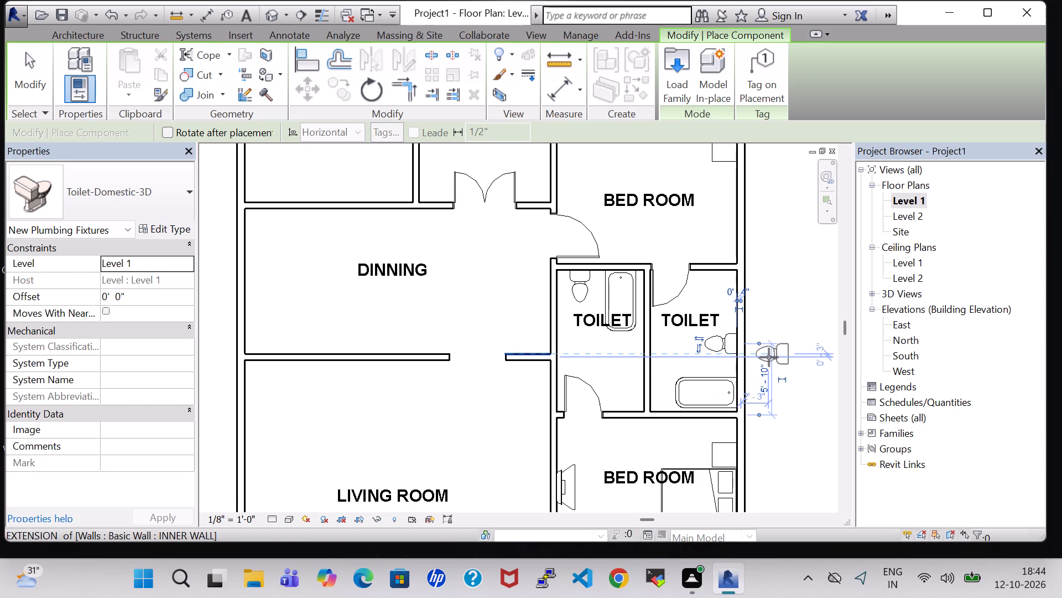
key(Escape)
key(Escape)
Nudge the second water closet three increments along the exterior wall toward the tub.
click(723, 342)
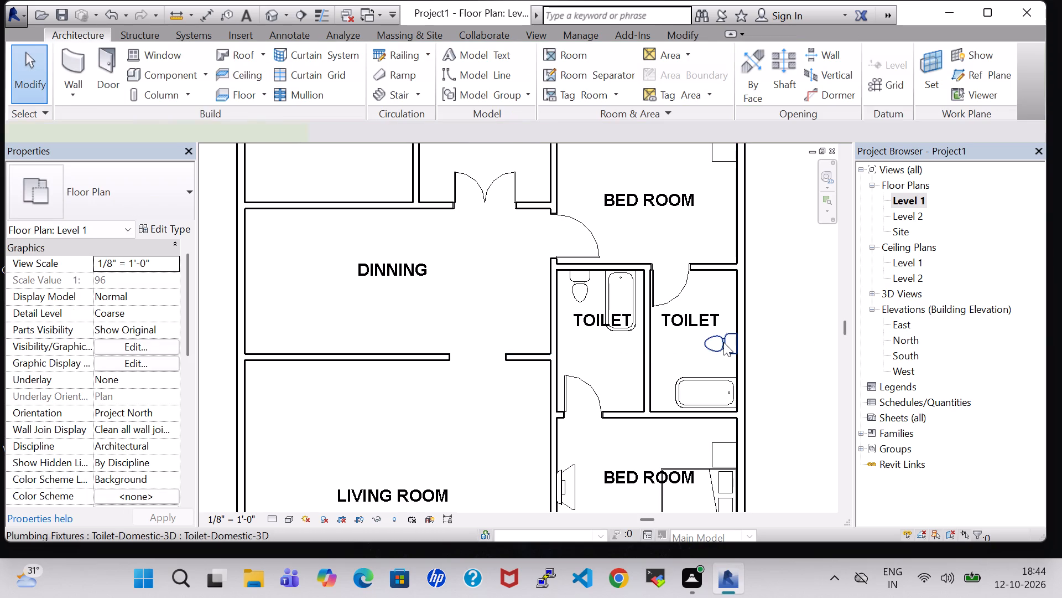
key(Down)
key(Down)
key(Down)
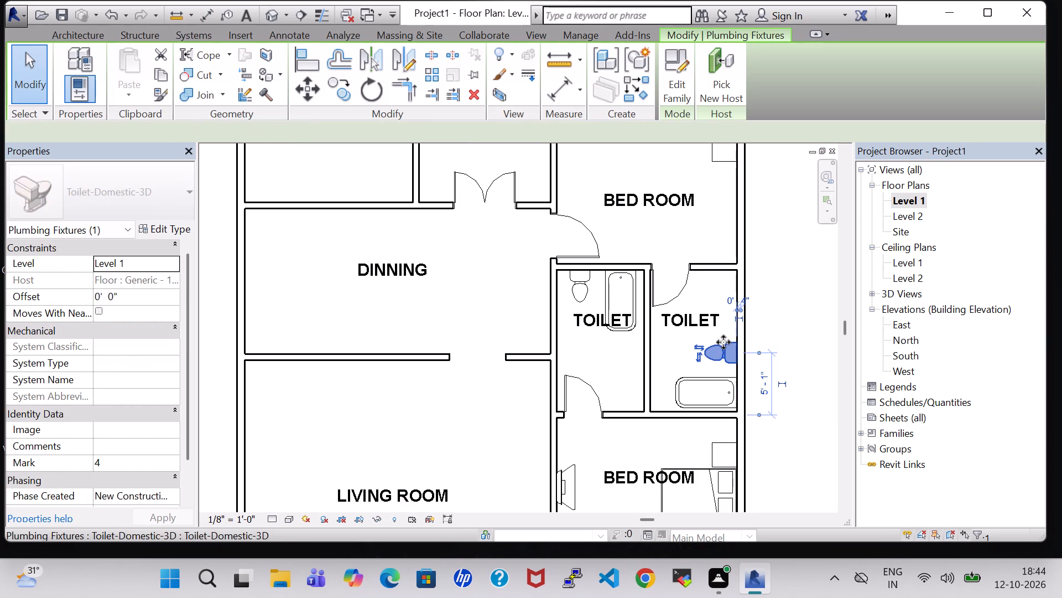
click(786, 337)
Start placing another component and open the family library for loading.
scroll(784, 339, down, 2)
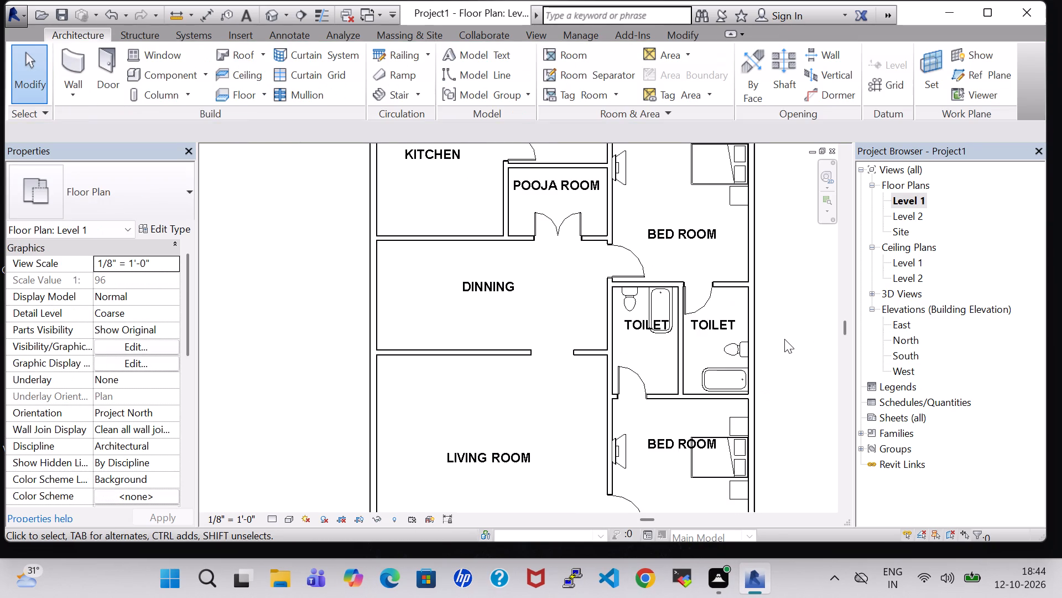
middle_drag(784, 339, 674, 340)
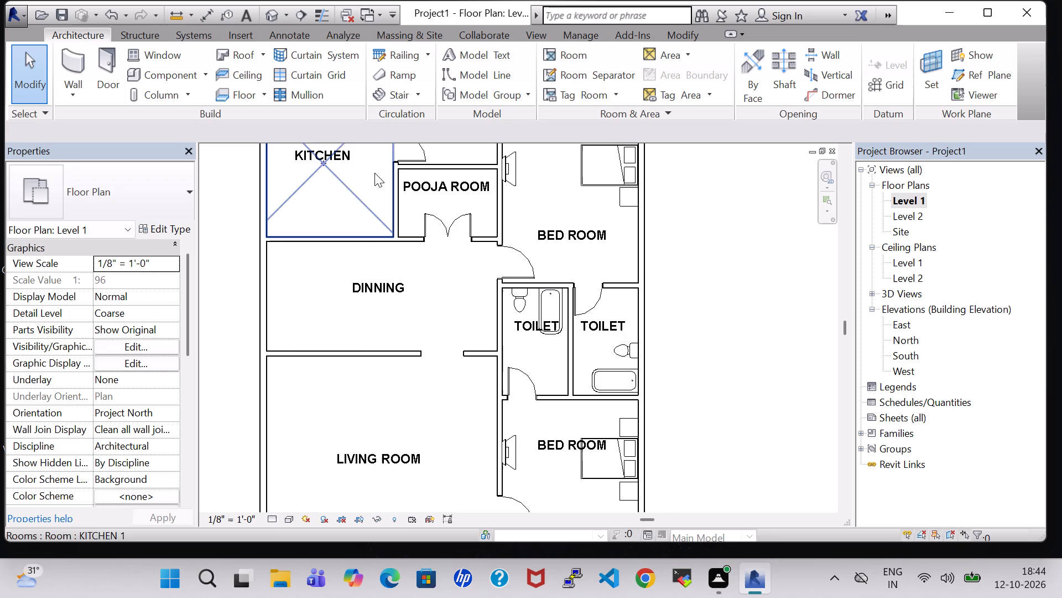
click(140, 72)
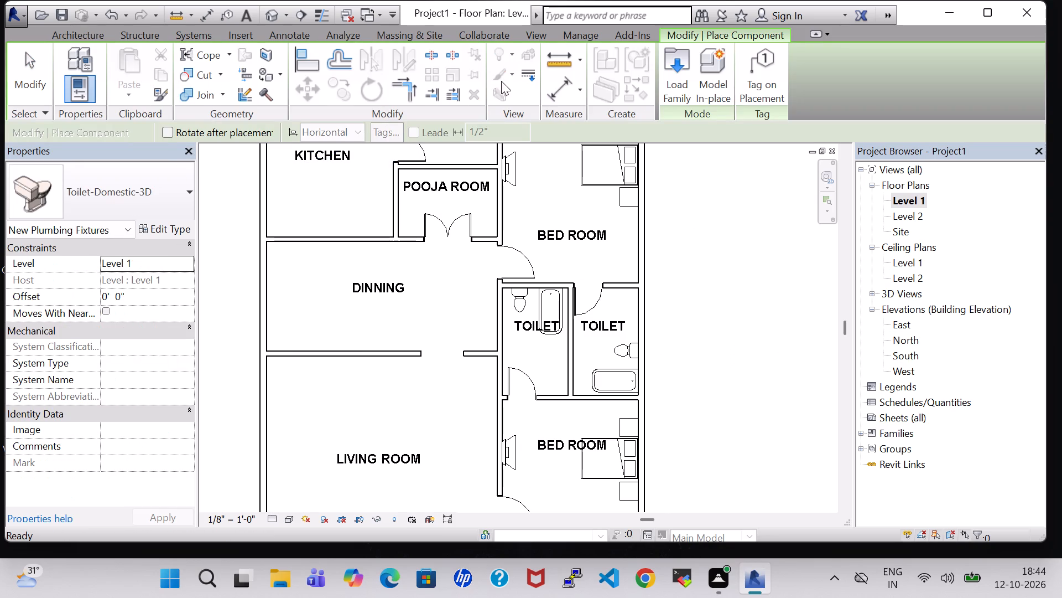
click(677, 78)
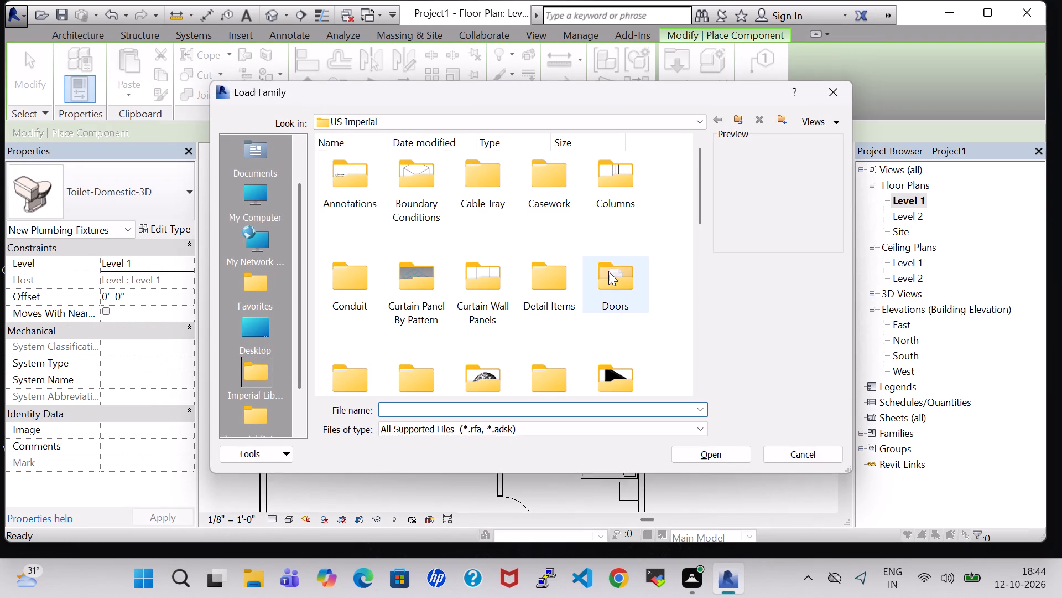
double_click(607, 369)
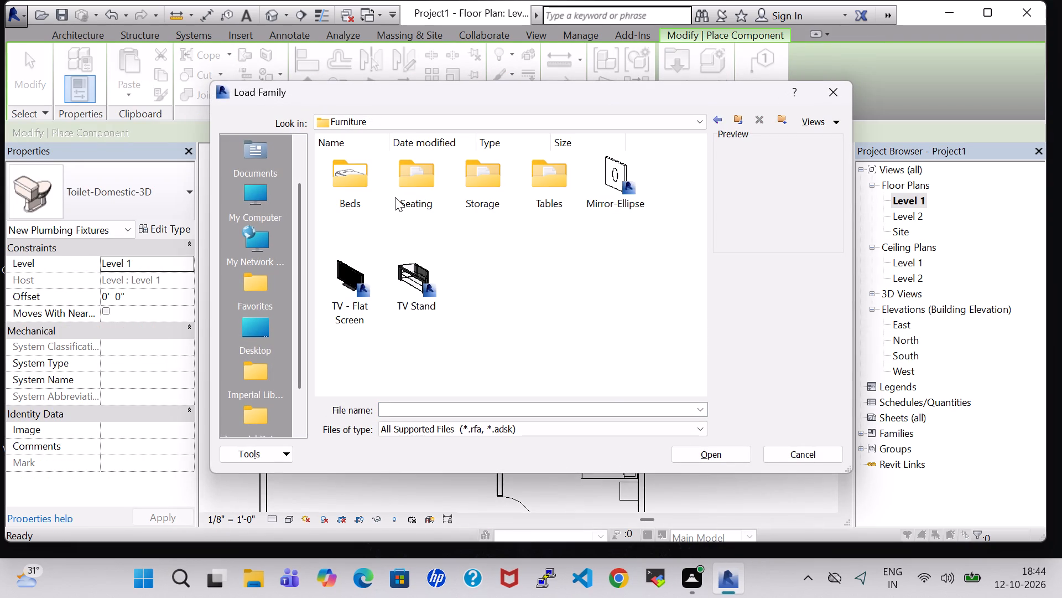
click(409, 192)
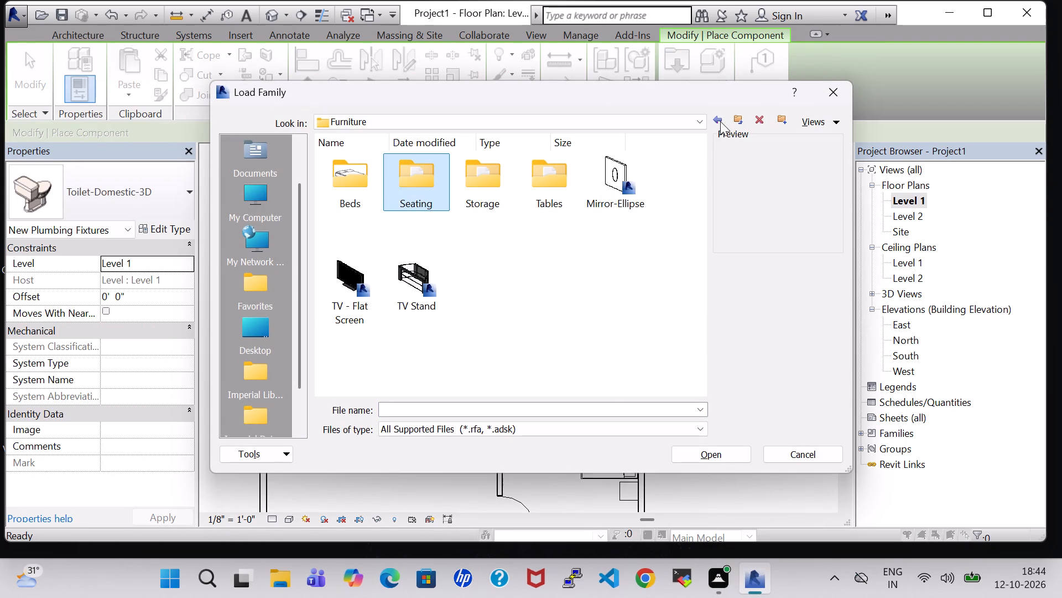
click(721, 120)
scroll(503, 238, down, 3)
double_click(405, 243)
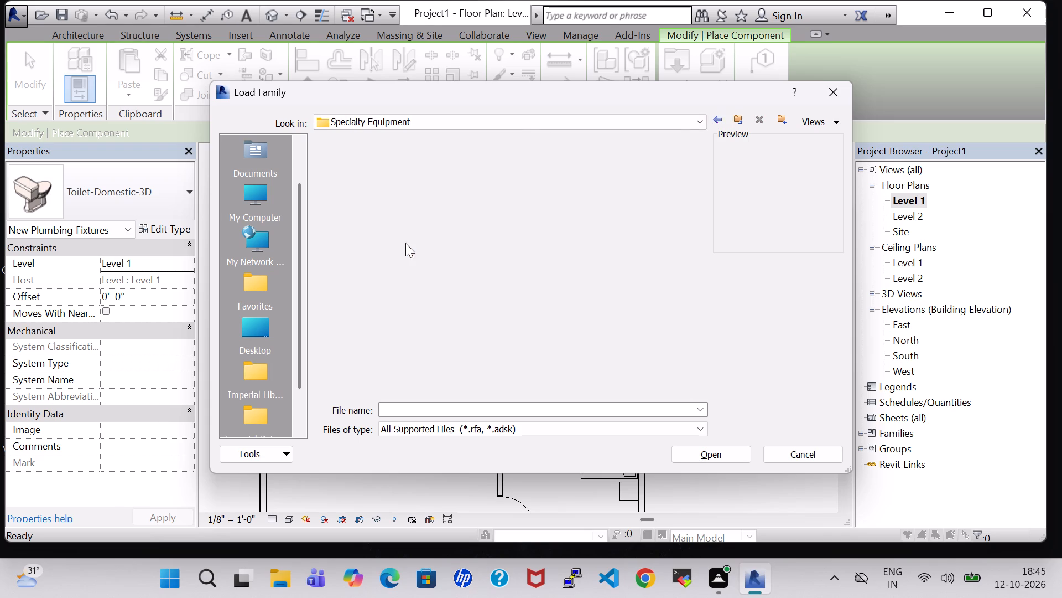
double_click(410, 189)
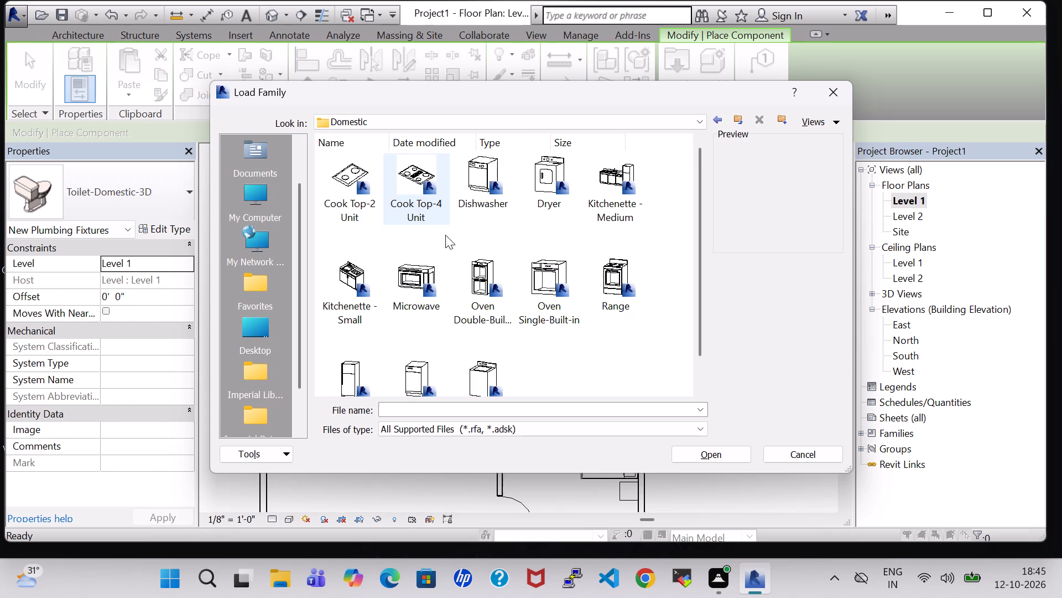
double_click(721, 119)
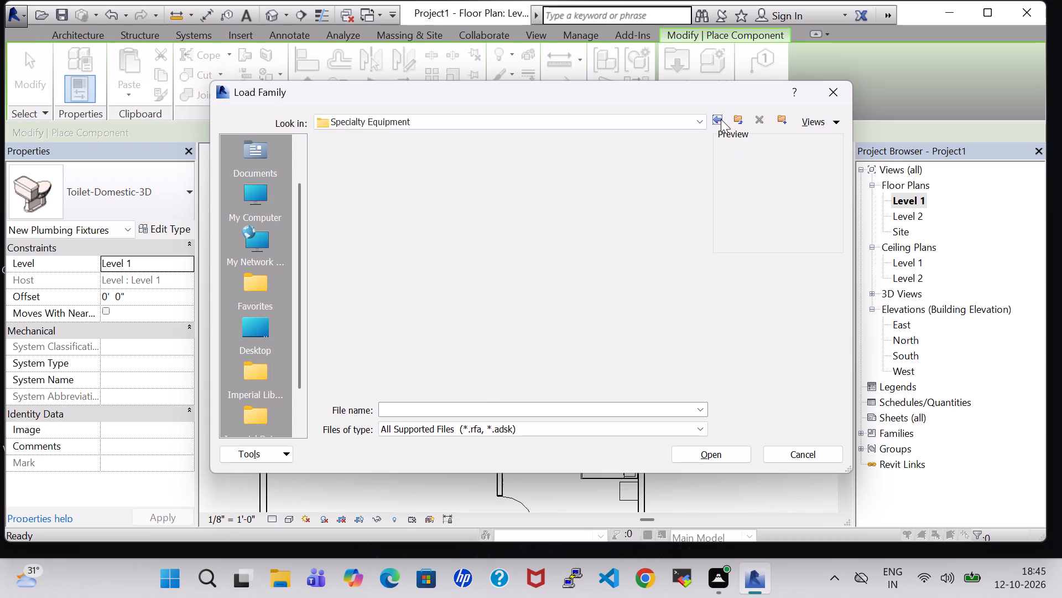
Load the Sink Vanity-Square family from the library's Plumbing, Architectural, Fixtures, Sinks folder.
scroll(465, 297, down, 1)
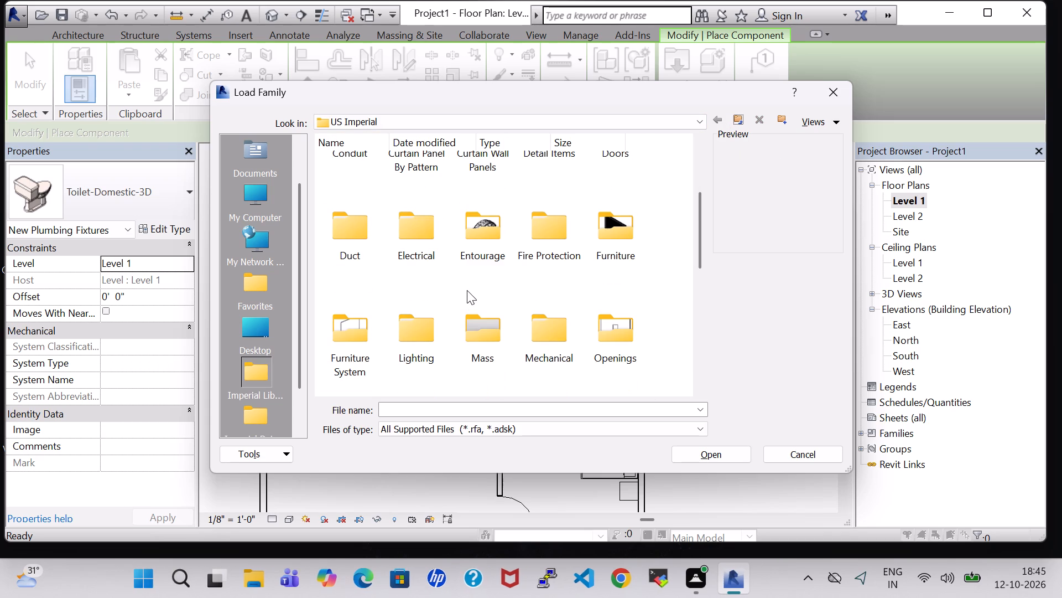
scroll(467, 290, up, 1)
scroll(467, 290, down, 3)
scroll(467, 290, up, 1)
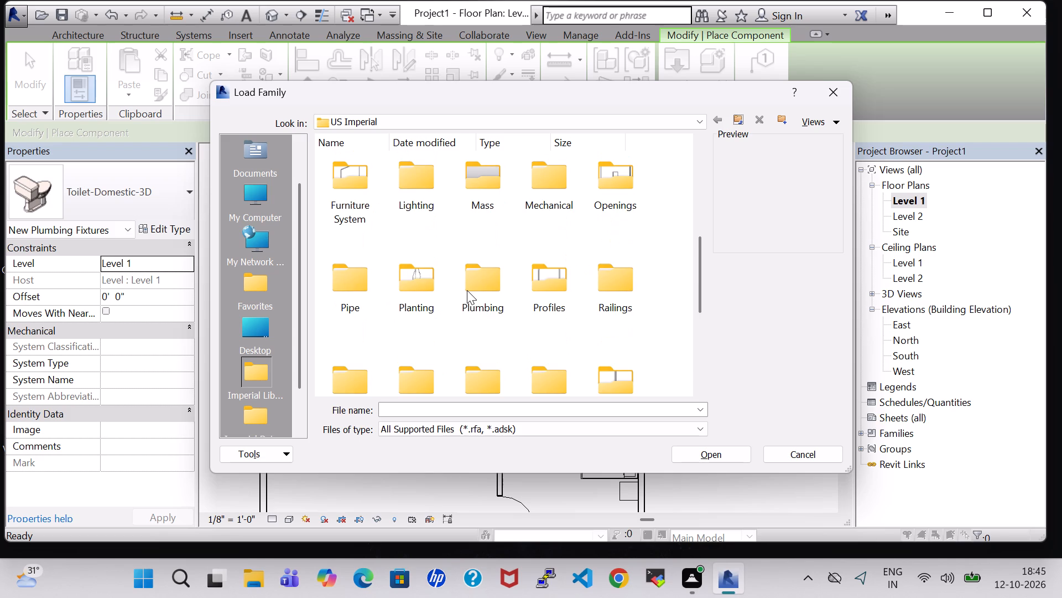
double_click(468, 290)
double_click(352, 166)
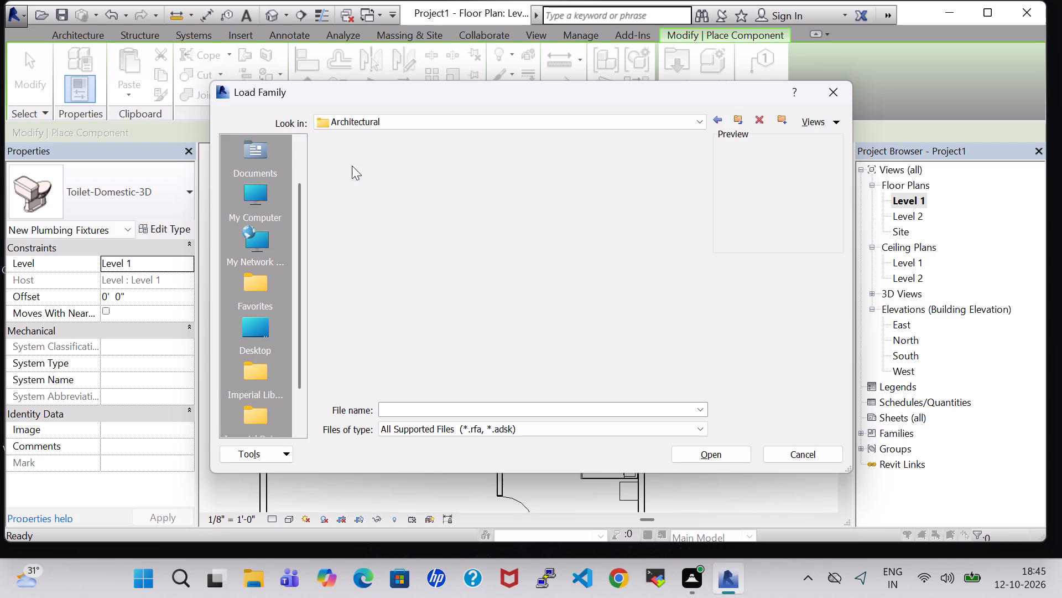
double_click(427, 193)
double_click(613, 193)
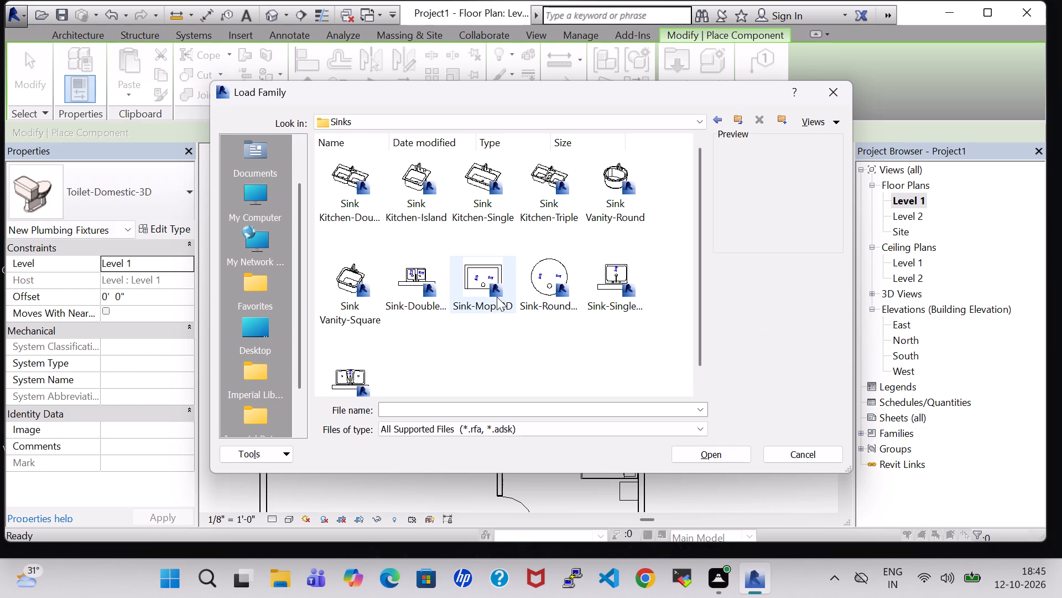
click(348, 279)
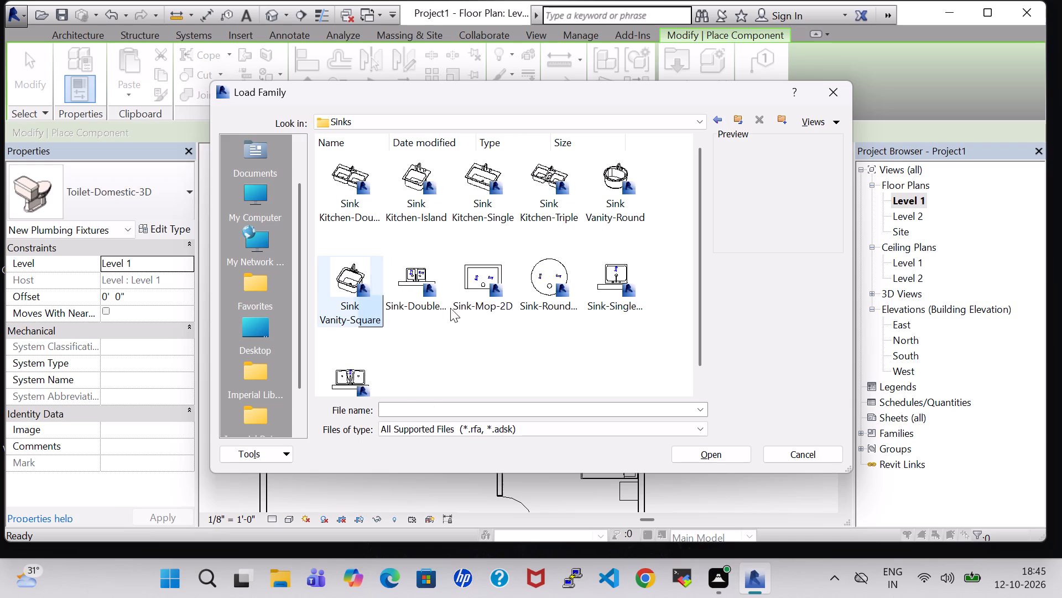
click(730, 465)
click(732, 453)
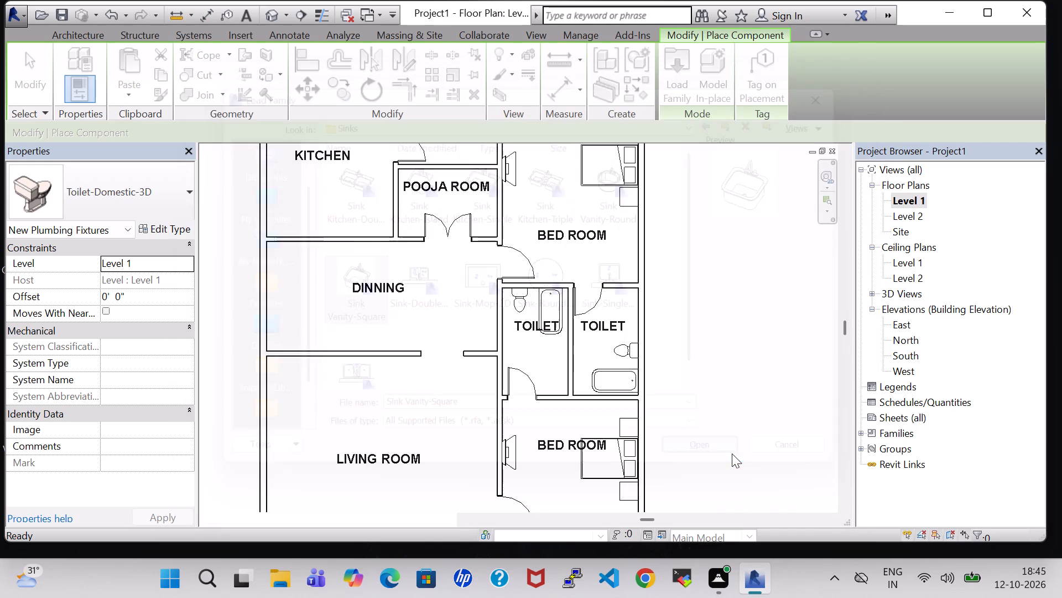
Place a rotated 20" x 18" Sink Vanity-Square against the exterior wall of the outer toilet, about 8'-0" from the portico-side bedroom wall.
scroll(611, 416, up, 4)
scroll(542, 409, down, 2)
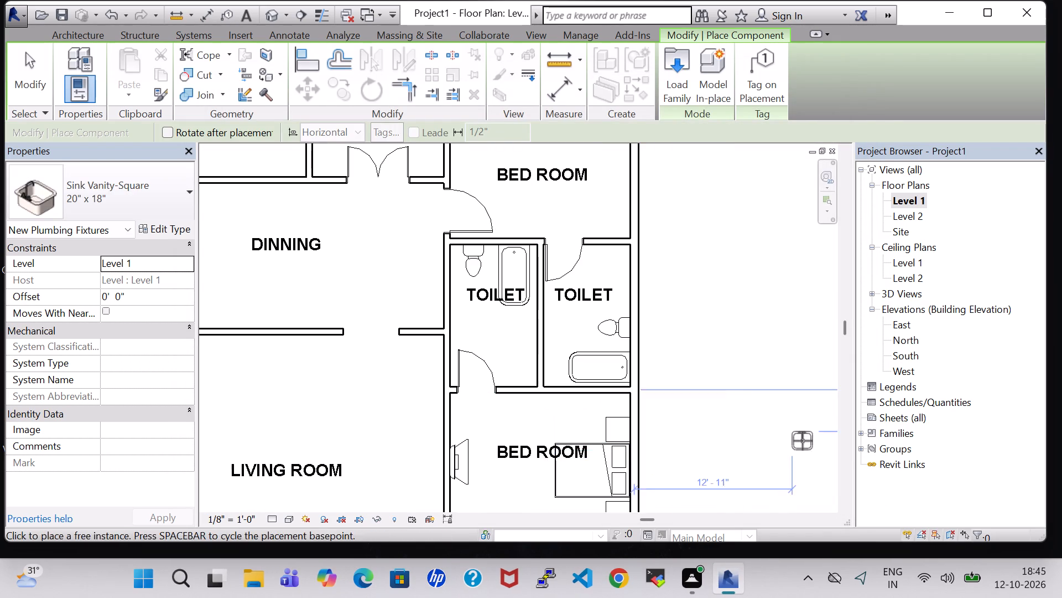
key(space)
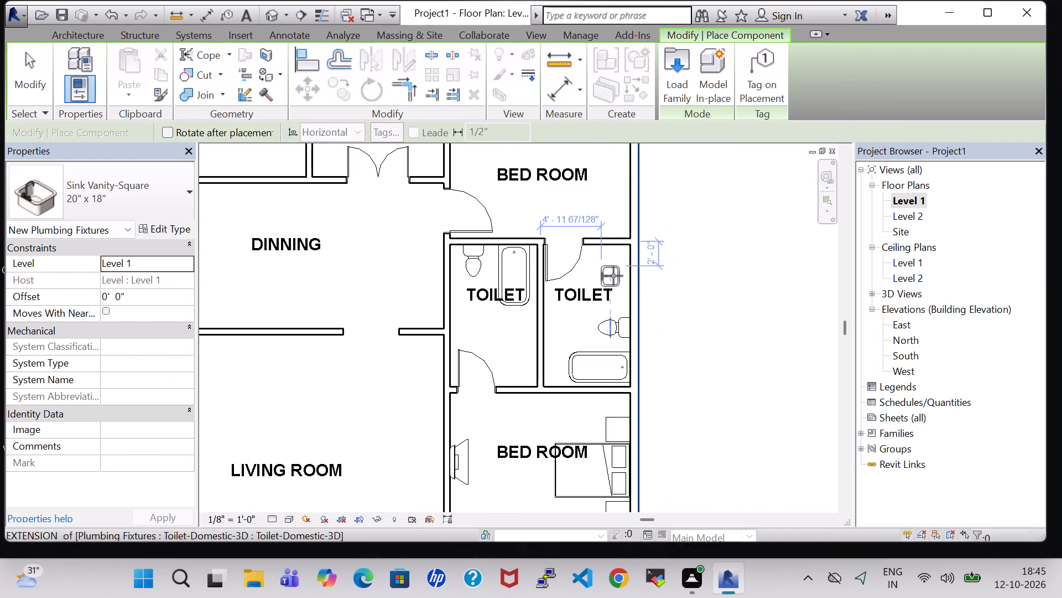
key(space)
key(space)
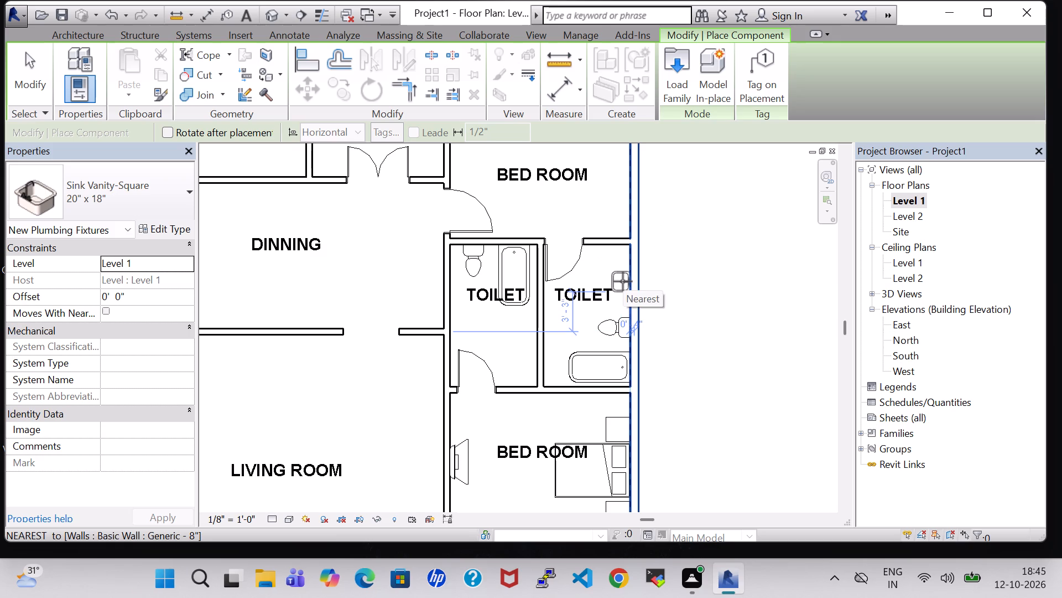
click(623, 281)
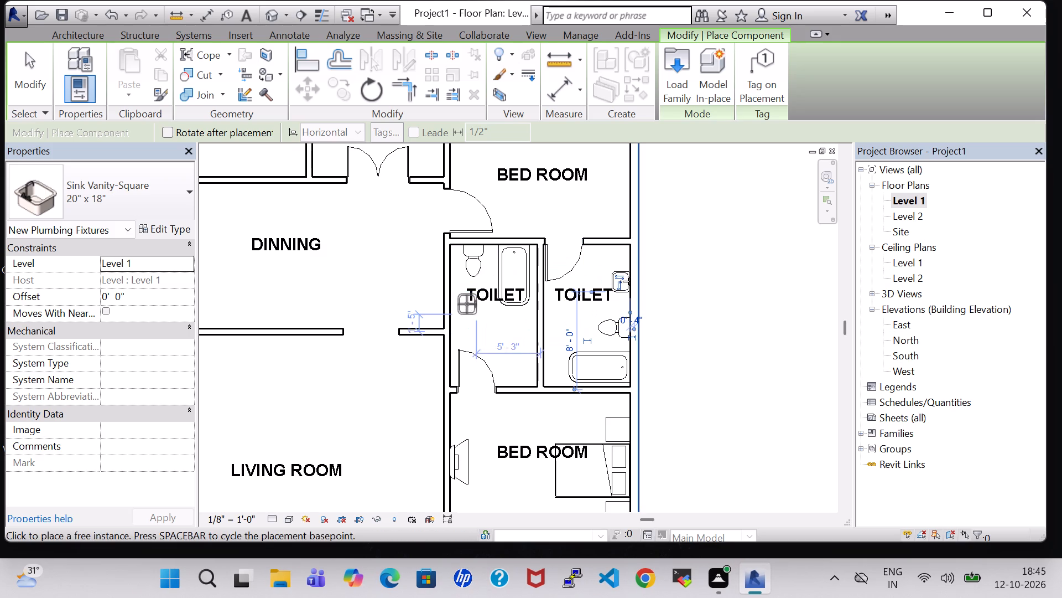
Place a rotated 20" x 18" Sink Vanity-Square in the inner toilet against the partition between the toilets, about 2'-10" from the portico-side bedroom wall.
key(space)
key(space)
key(space)
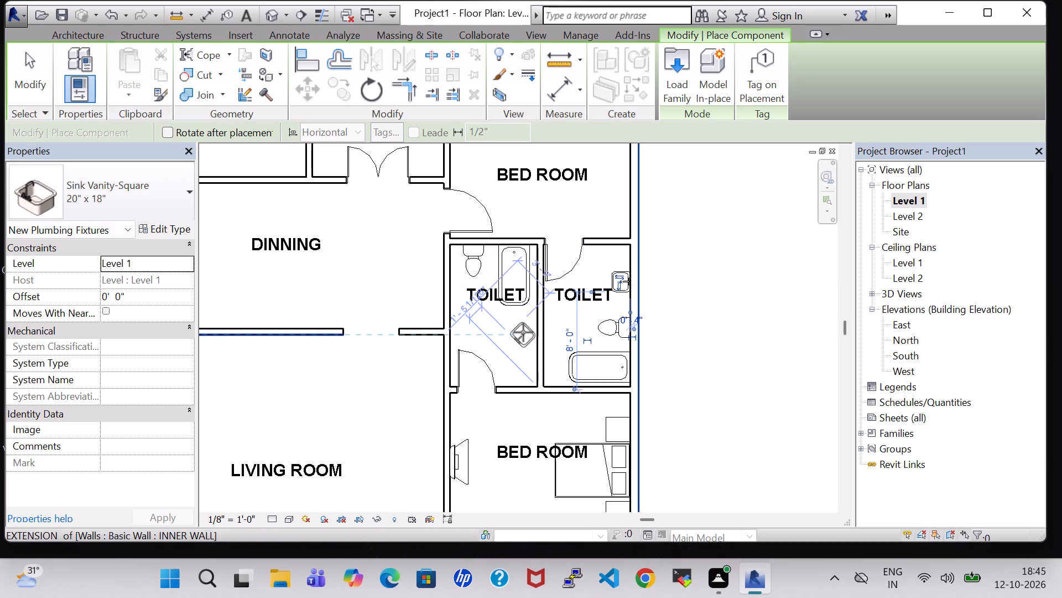
key(space)
key(space)
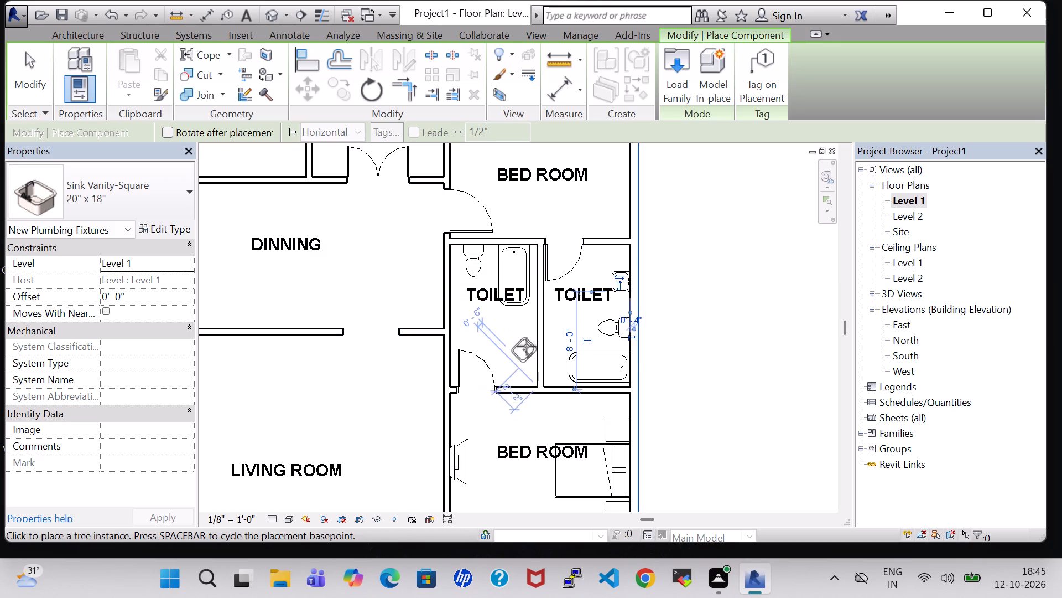
key(space)
click(527, 346)
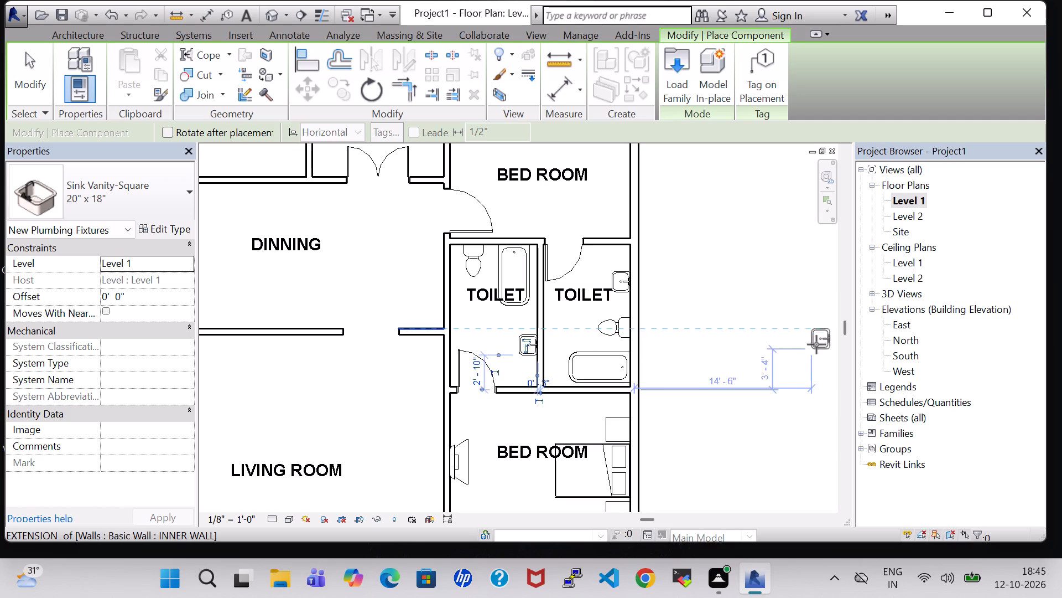
key(Escape)
key(Escape)
Set the inner toilet sink's offset from Level 1 to 3' 0".
click(527, 341)
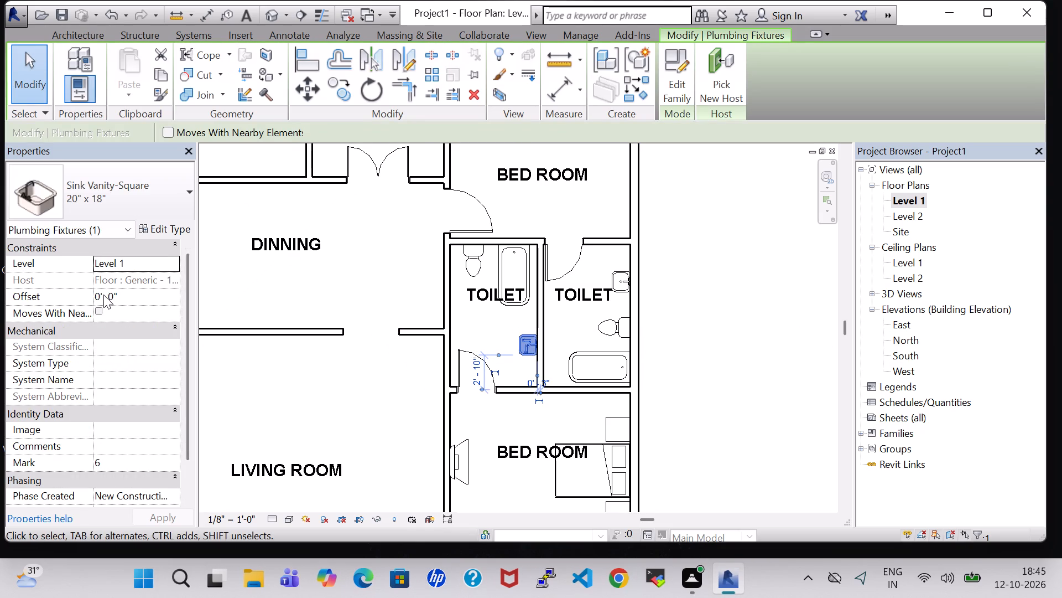
click(103, 295)
key(Left)
key(BackSpace)
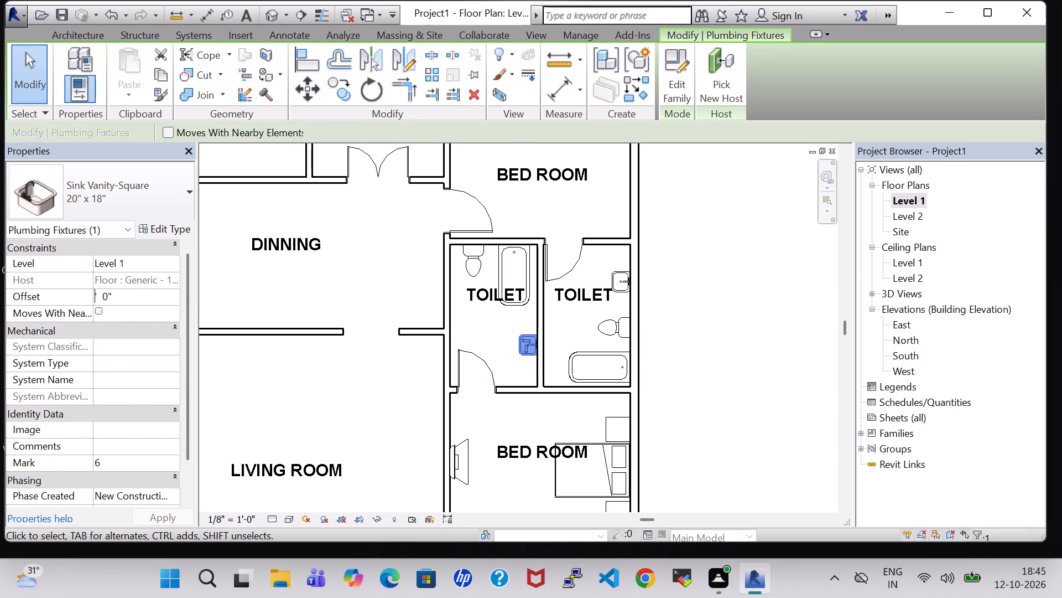
key(3)
key(Return)
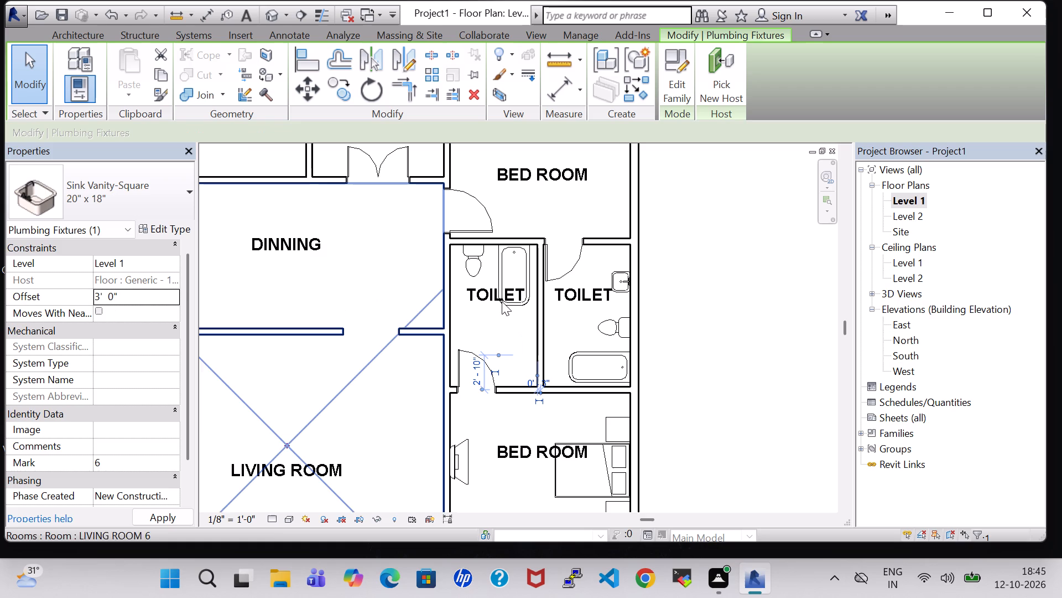
Set the outer toilet sink's offset from Level 1 to 3' 0".
click(619, 272)
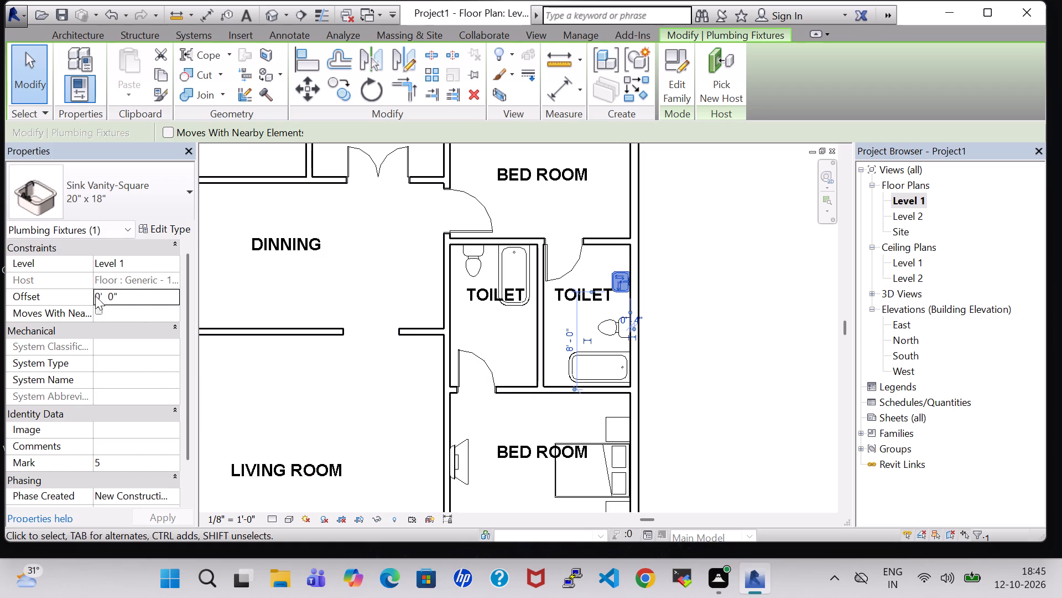
click(101, 298)
key(BackSpace)
key(3)
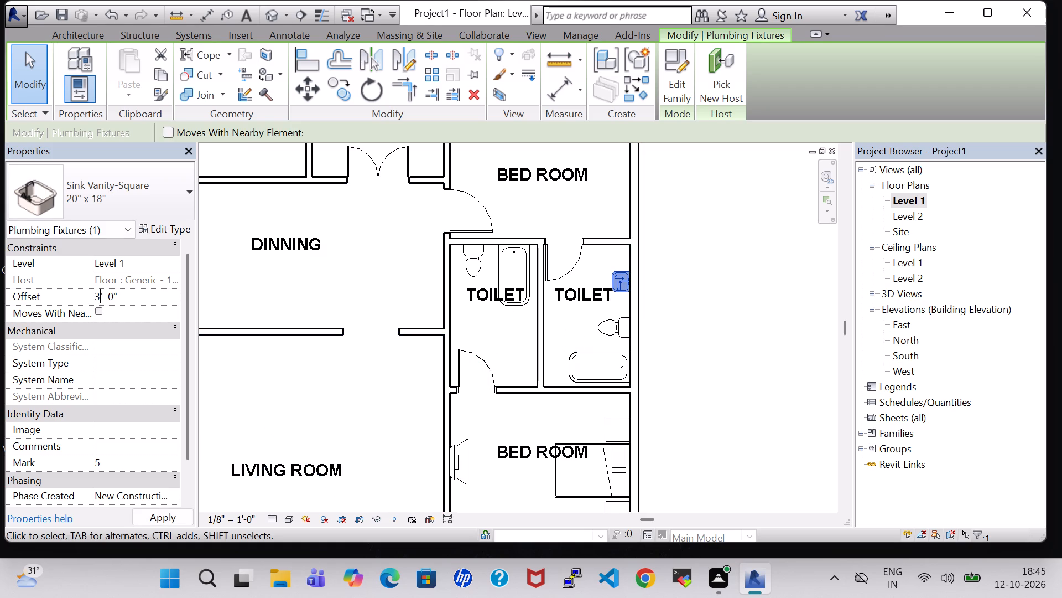
key(Return)
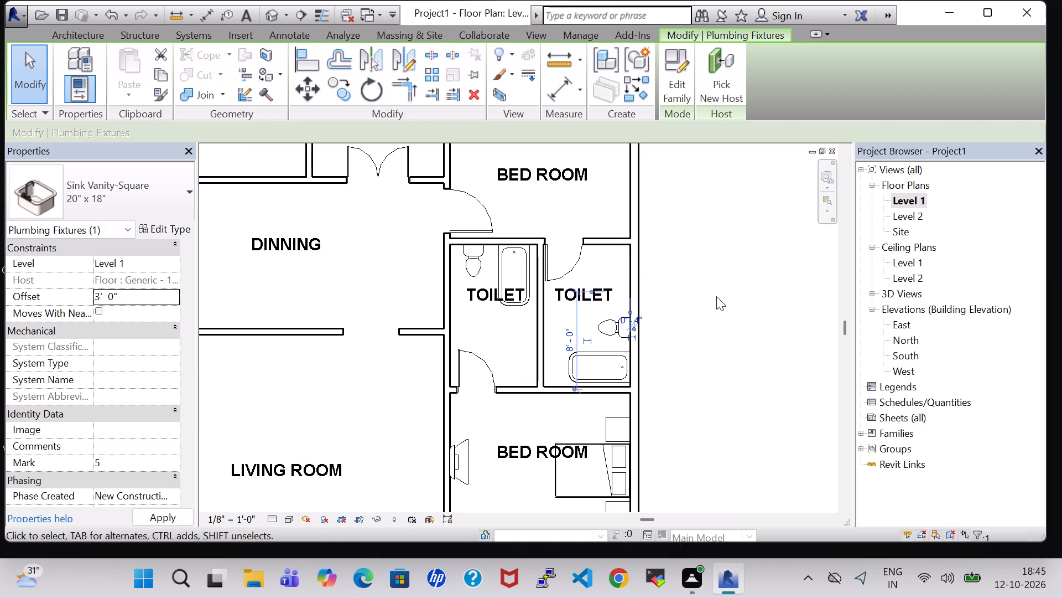
click(716, 296)
Open the 3D view and examine the sinks, water closets and tubs in both toilets, along with the bedroom furniture.
click(254, 14)
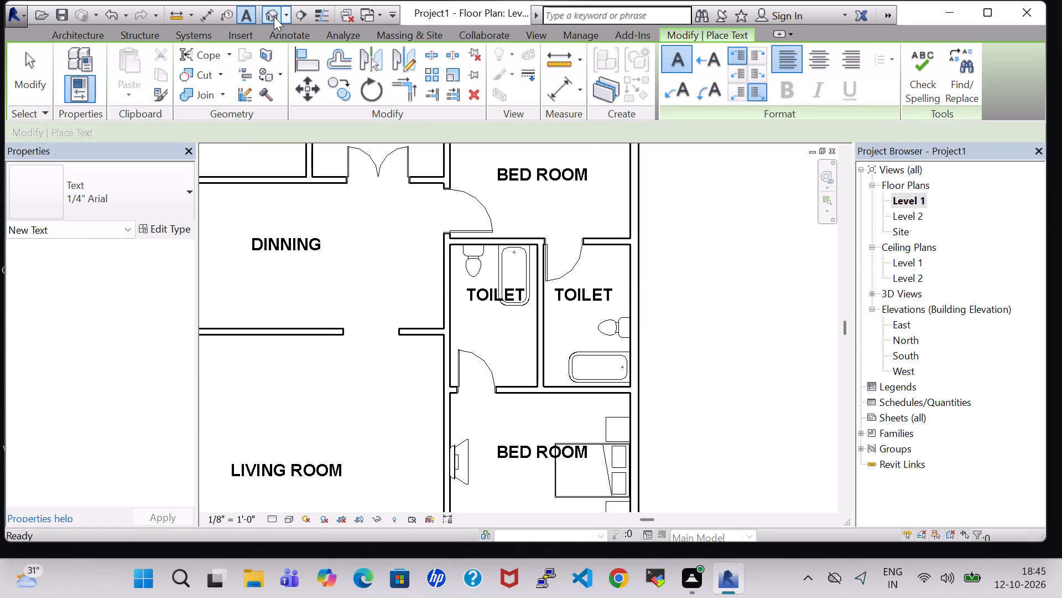
click(273, 17)
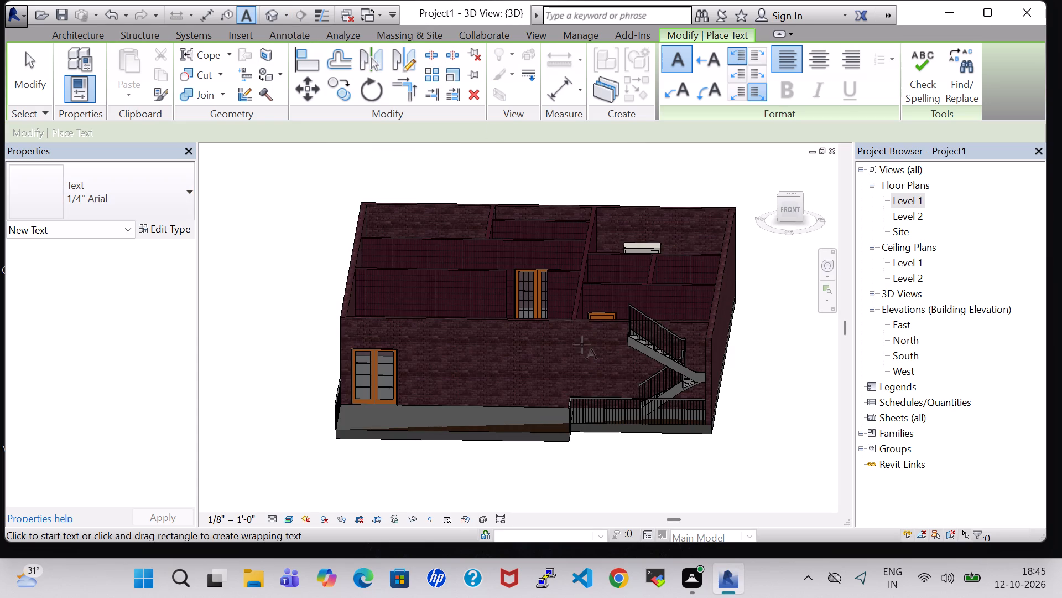
key(Escape)
key(Escape)
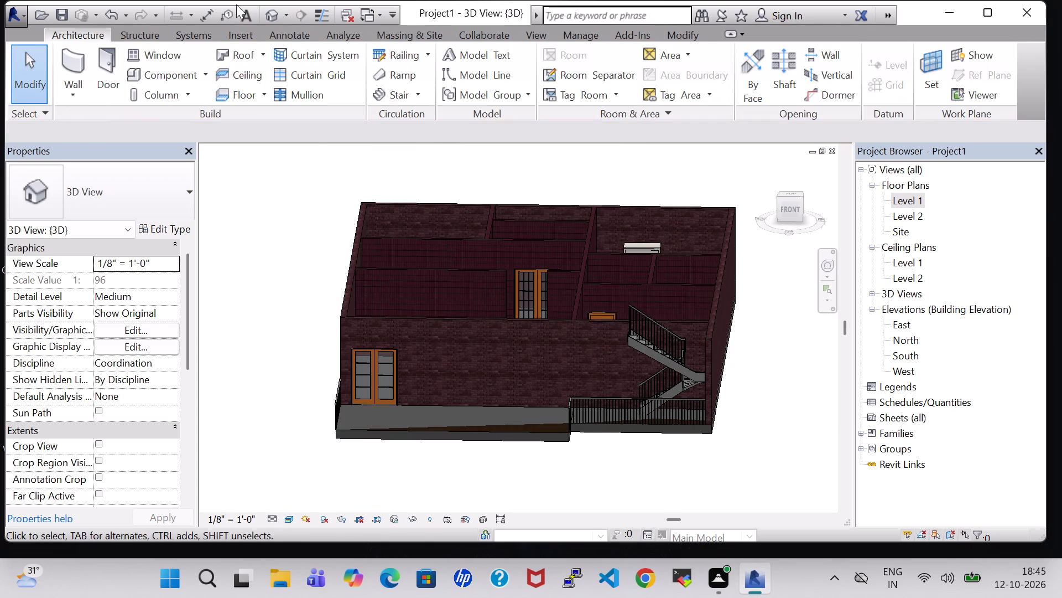
click(274, 16)
shift+middle_drag(677, 181, 671, 245)
shift+middle_click(671, 245)
middle_click(671, 245)
middle_drag(671, 245, 668, 315)
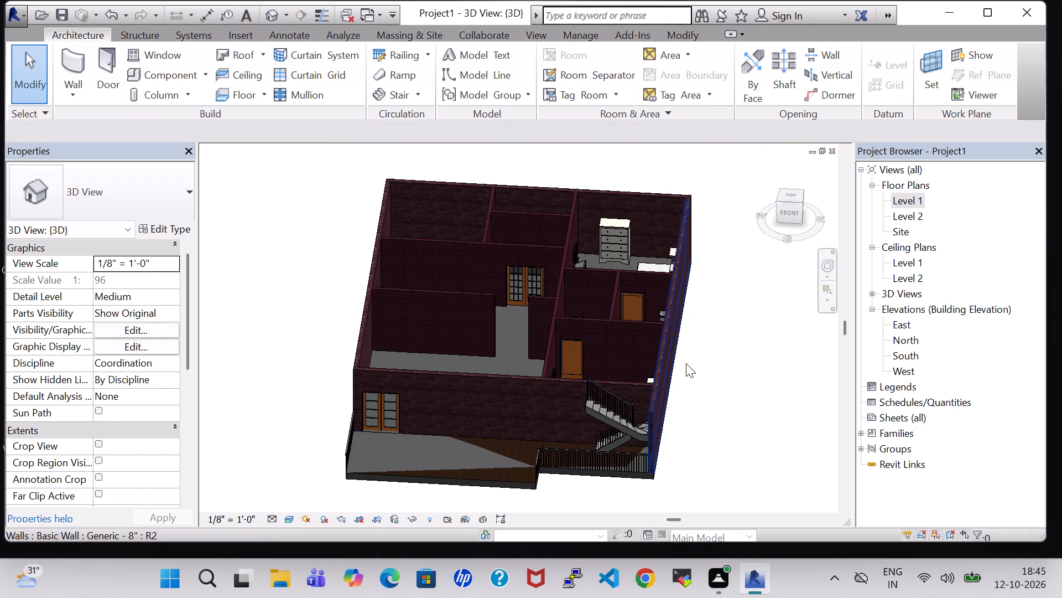
shift+middle_drag(703, 415, 756, 390)
shift+middle_click(756, 390)
shift+middle_click(756, 390)
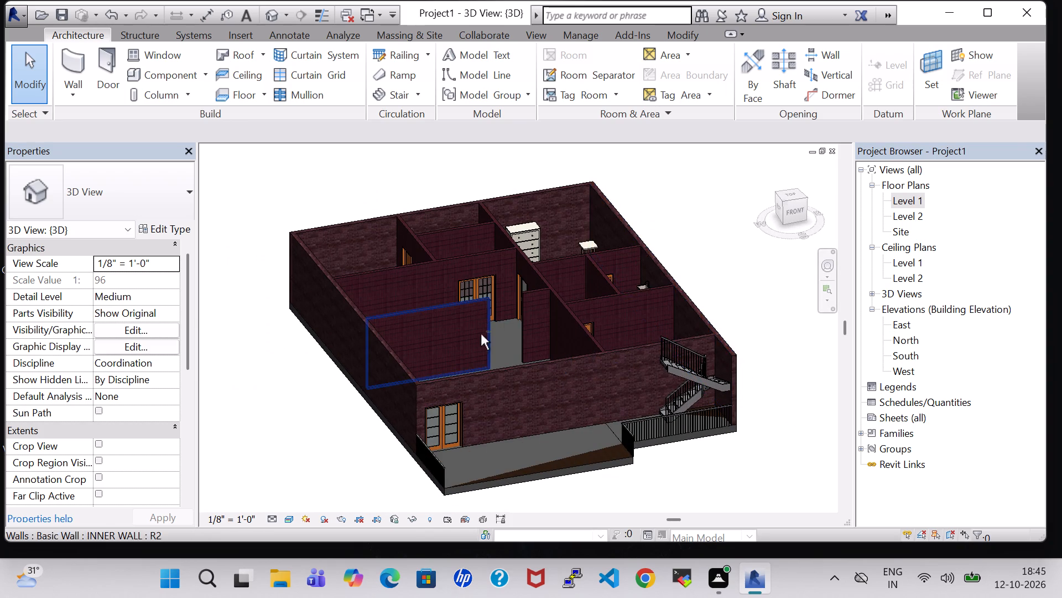
shift+middle_drag(481, 335, 587, 341)
shift+middle_drag(537, 262, 554, 365)
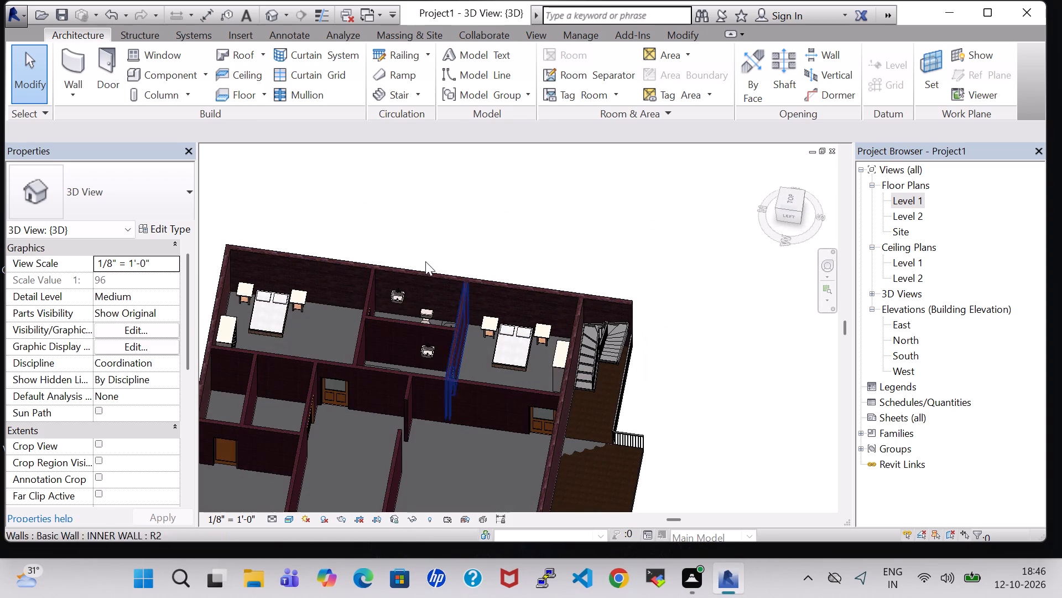
scroll(421, 259, up, 6)
shift+middle_drag(494, 259, 519, 306)
middle_drag(518, 306, 585, 185)
shift+middle_drag(585, 185, 596, 245)
shift+middle_drag(434, 259, 441, 212)
shift+middle_drag(548, 476, 537, 420)
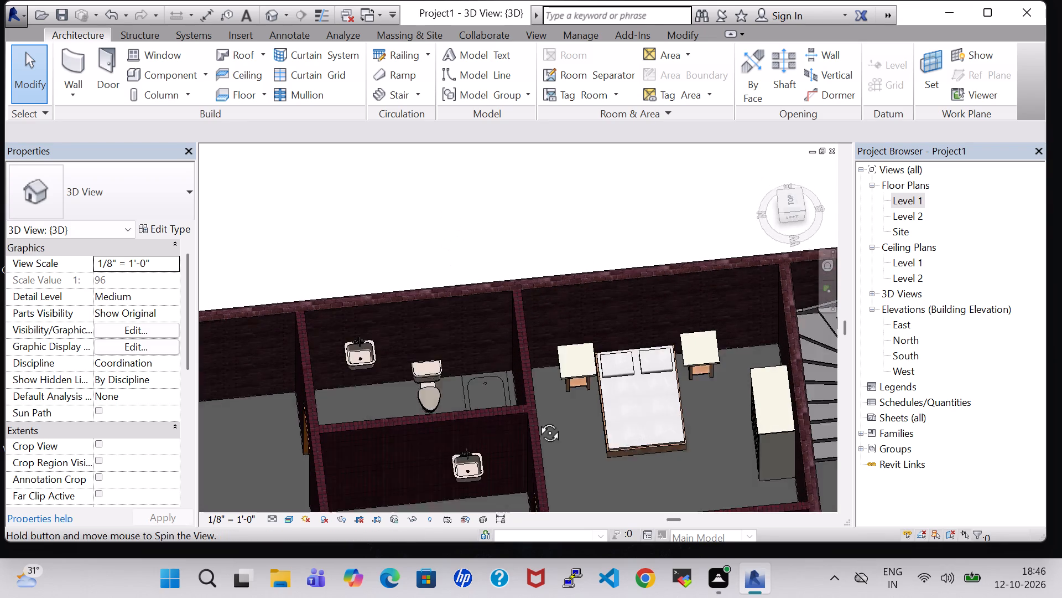
shift+middle_drag(537, 420, 562, 329)
shift+middle_drag(562, 329, 520, 441)
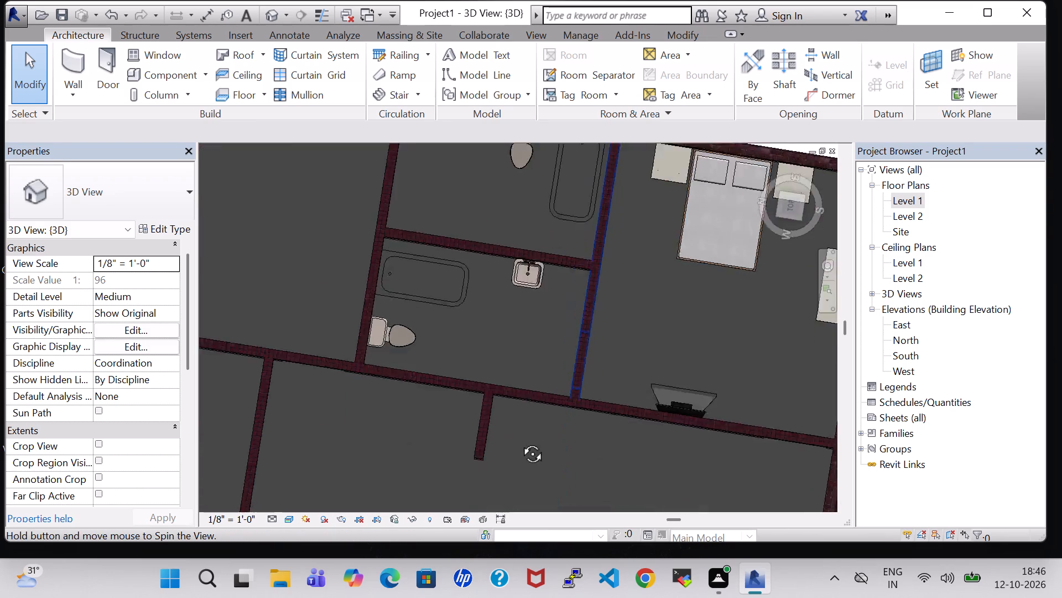
shift+middle_drag(520, 441, 563, 440)
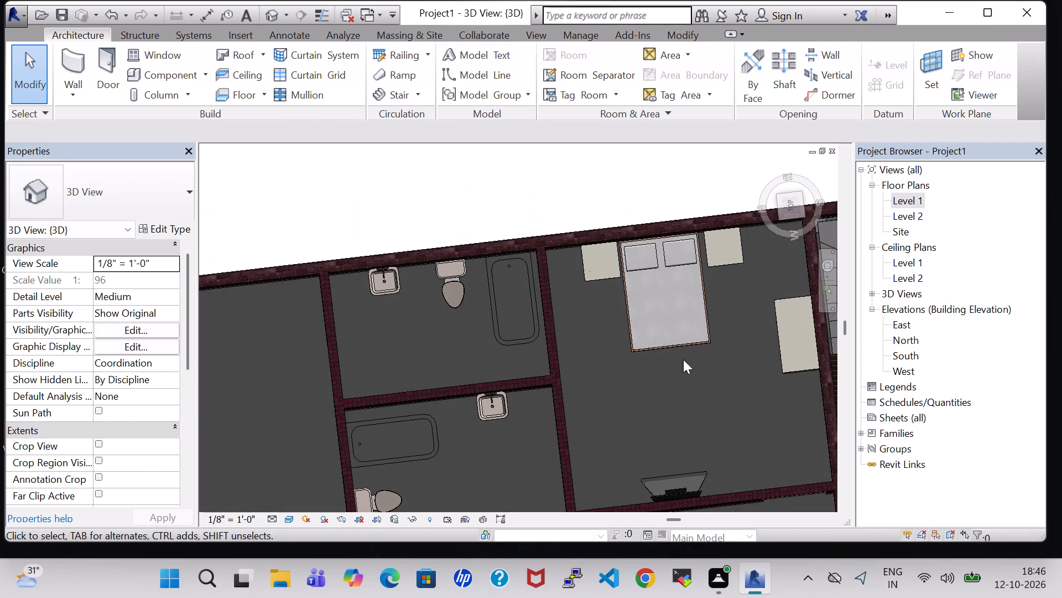
shift+middle_drag(655, 407, 647, 404)
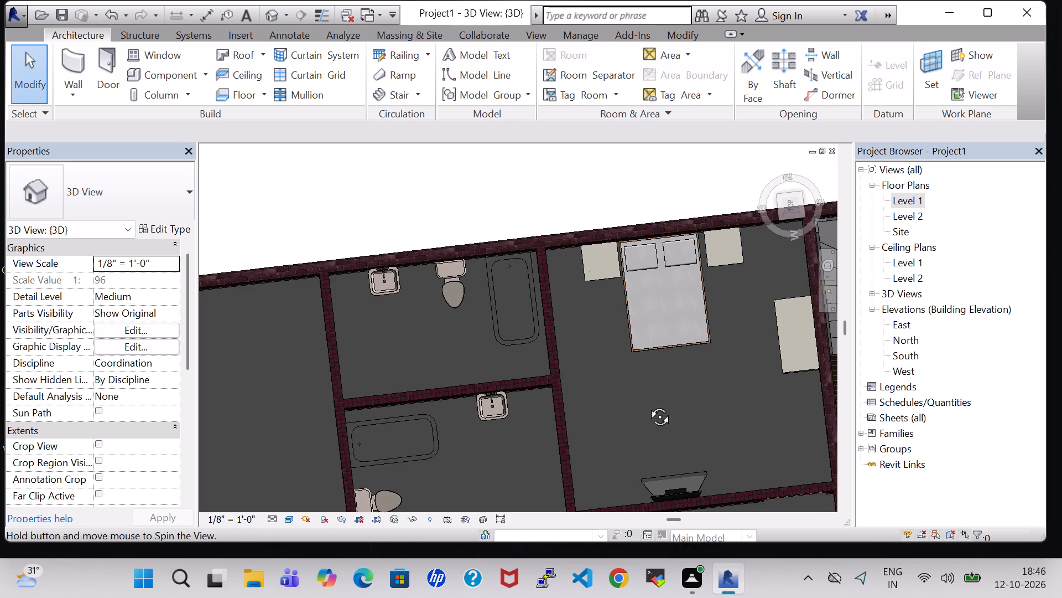
shift+middle_drag(647, 404, 624, 295)
Examine the front of the house in 3D, including the entrance door, portico slab, stair and railings.
shift+middle_drag(662, 327, 486, 297)
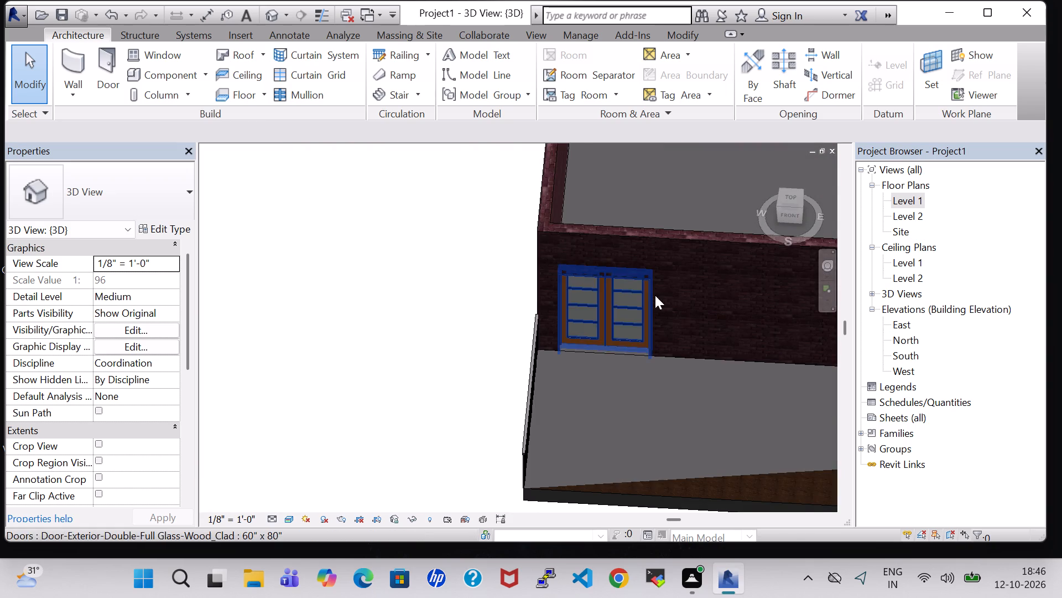
scroll(655, 295, down, 4)
shift+middle_drag(729, 335, 713, 294)
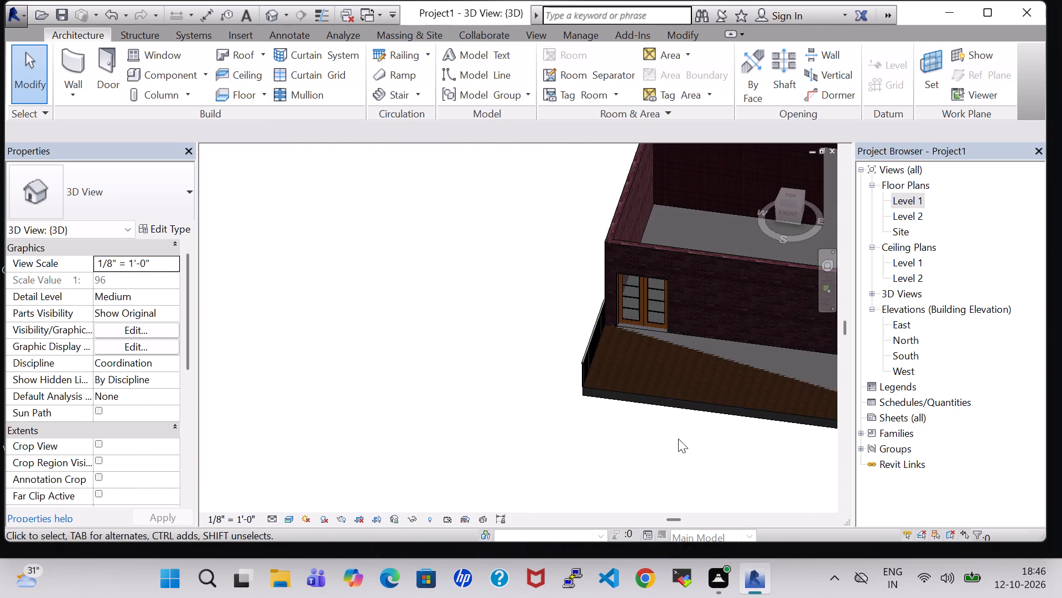
middle_drag(678, 439, 450, 430)
shift+middle_drag(849, 468, 848, 406)
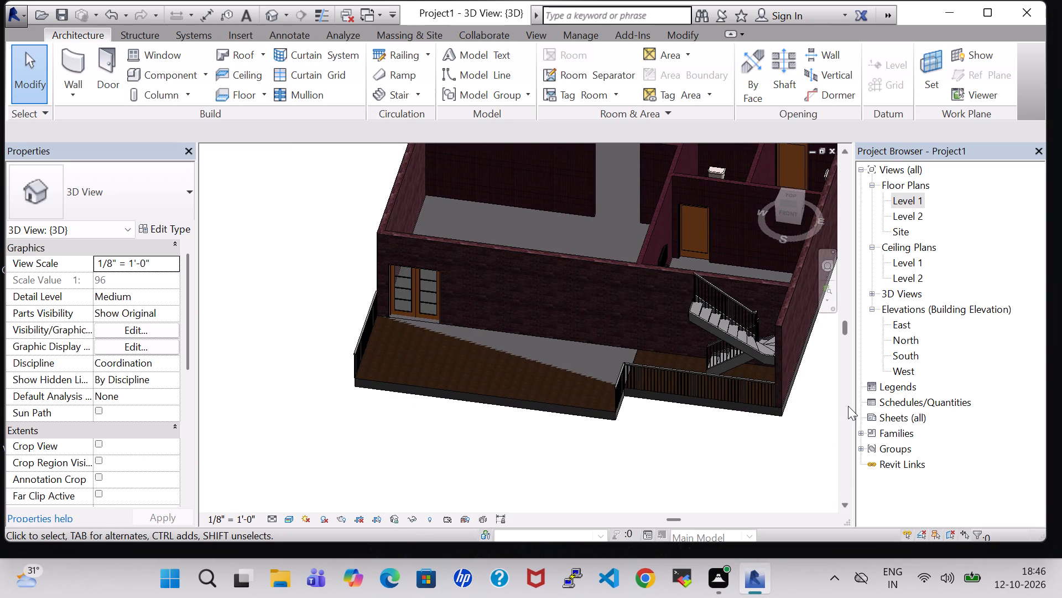
shift+middle_drag(718, 451, 743, 313)
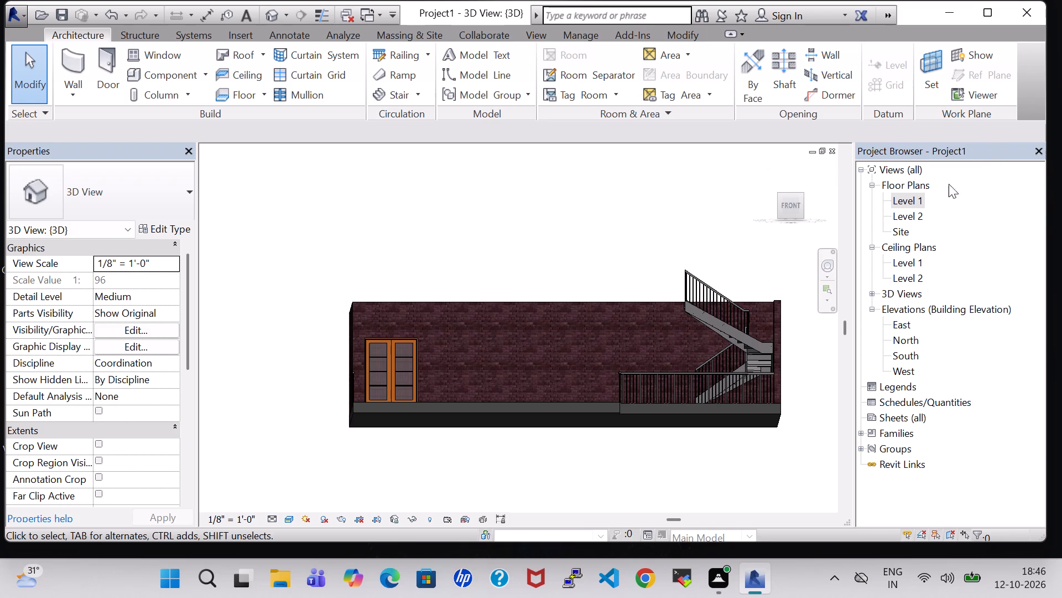
shift+middle_drag(704, 213, 692, 269)
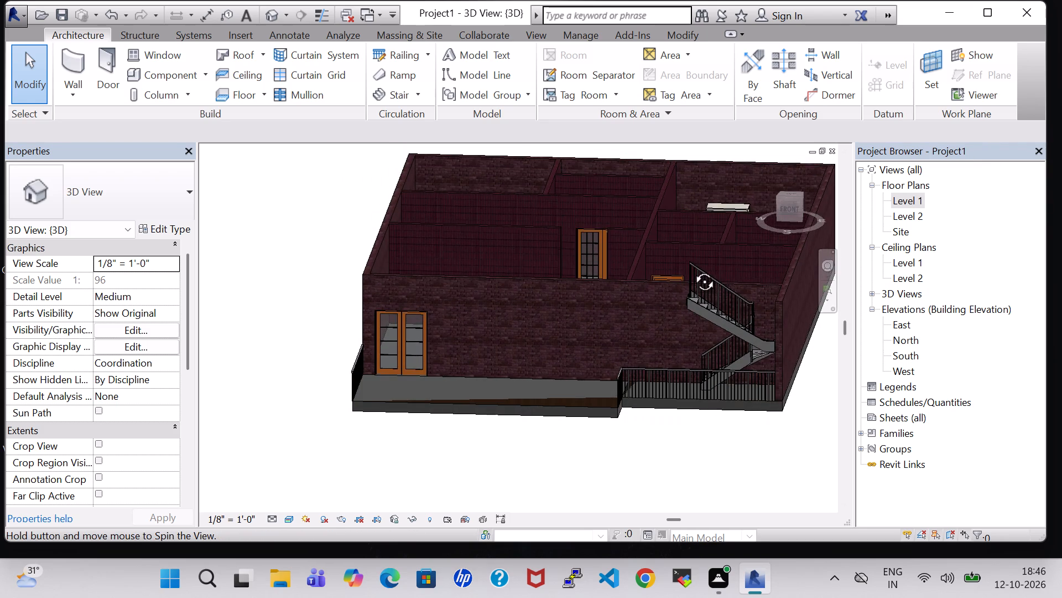
shift+middle_drag(692, 269, 705, 257)
Return to the Level 1 floor plan.
double_click(909, 202)
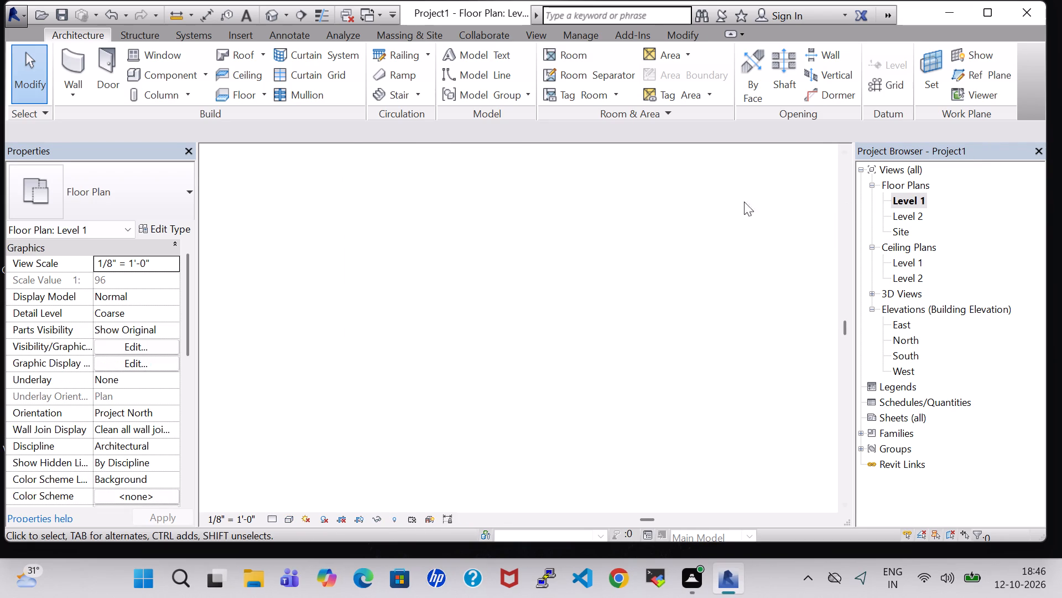
scroll(667, 315, down, 1)
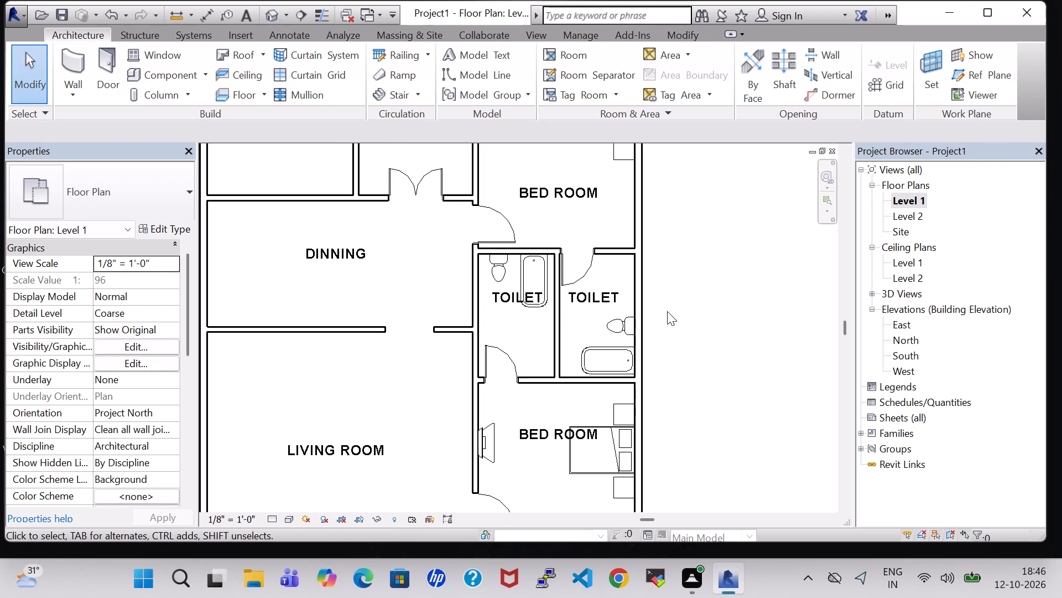
scroll(667, 293, down, 1)
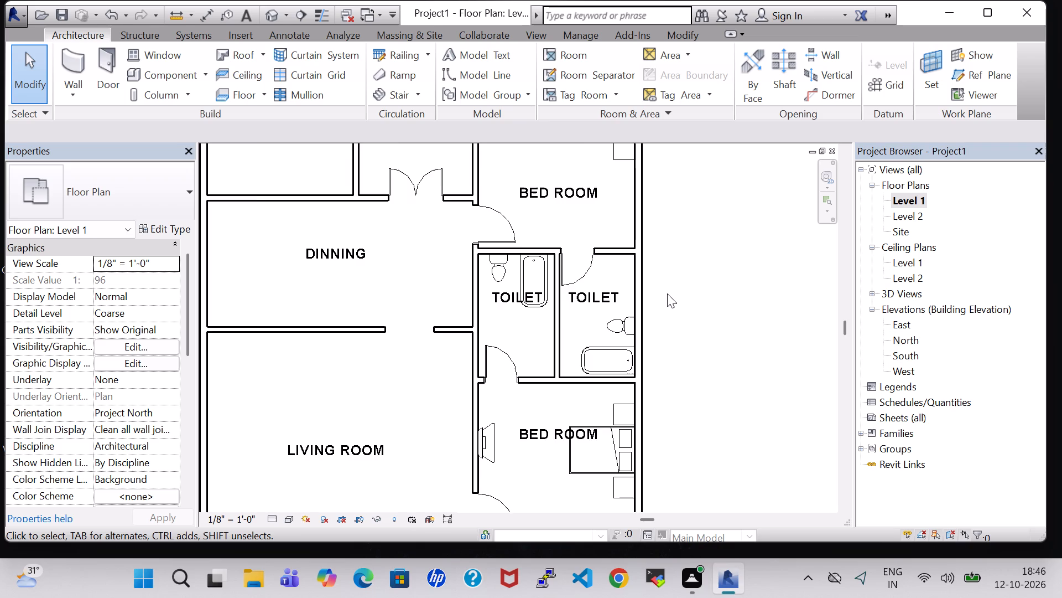
middle_drag(767, 320, 716, 336)
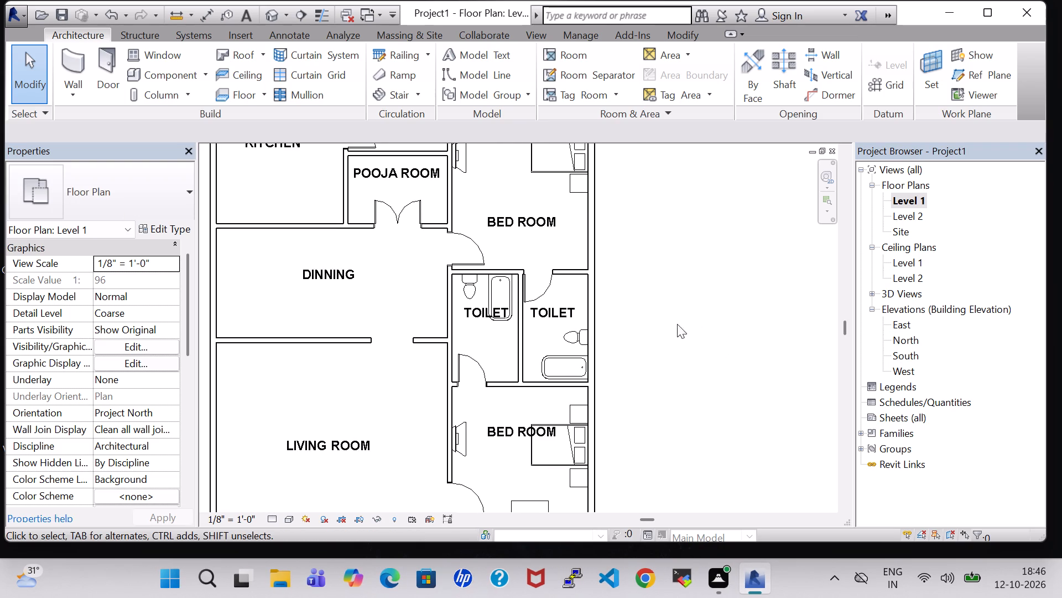
scroll(662, 322, down, 1)
middle_drag(662, 322, 707, 376)
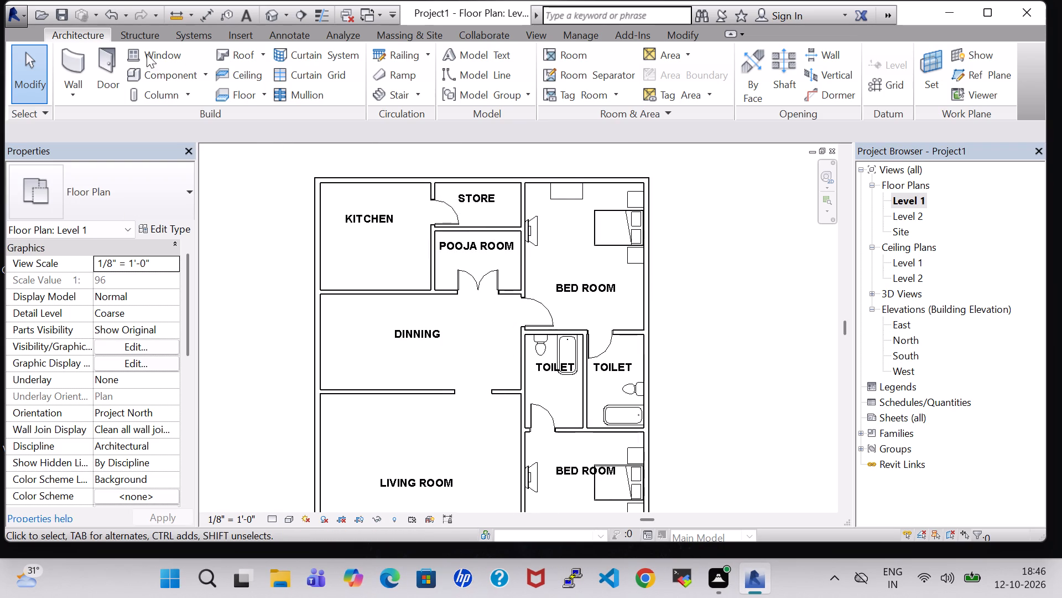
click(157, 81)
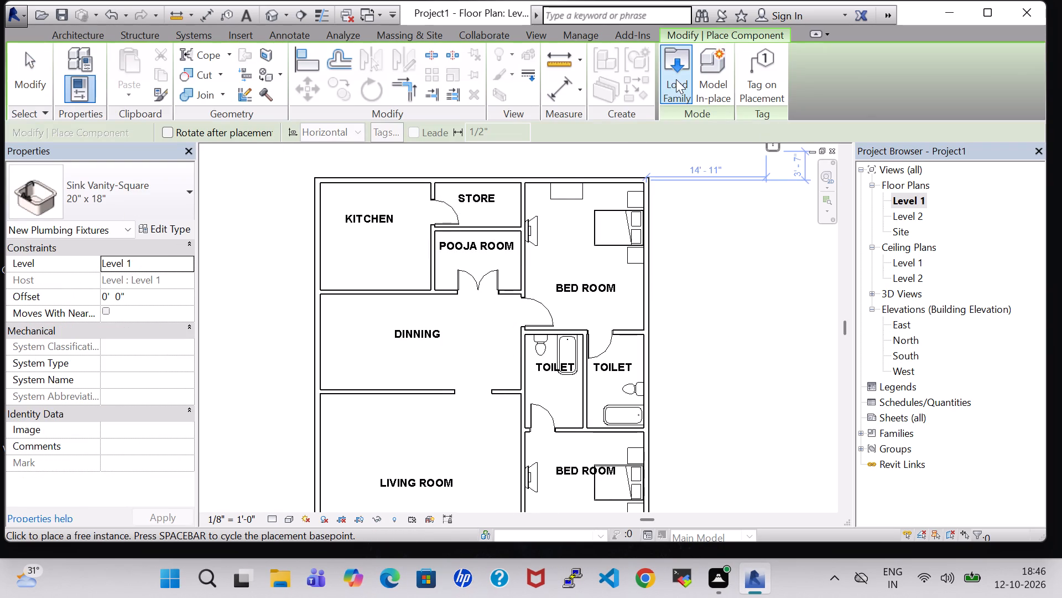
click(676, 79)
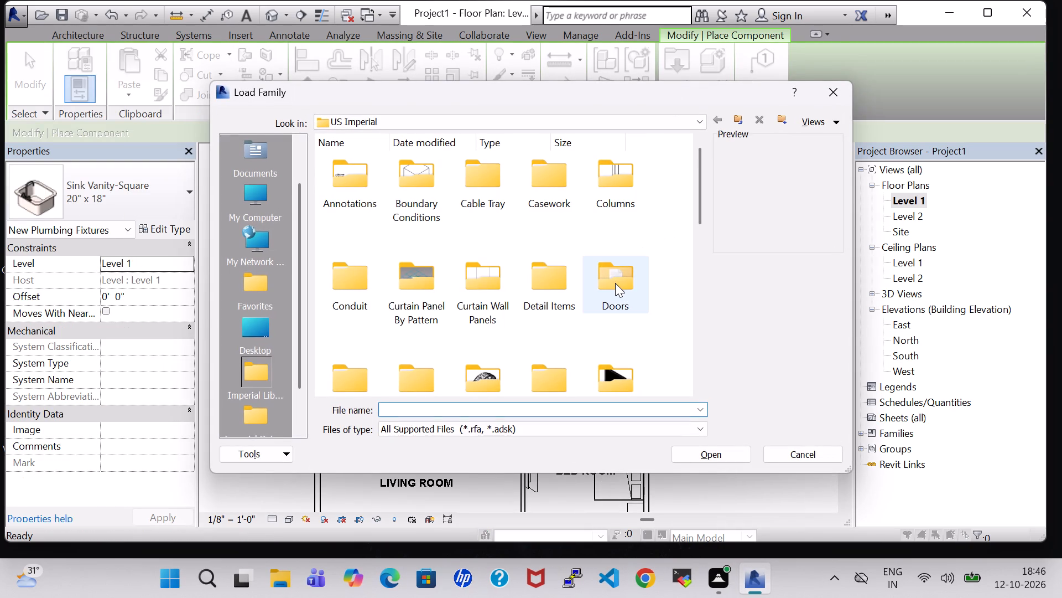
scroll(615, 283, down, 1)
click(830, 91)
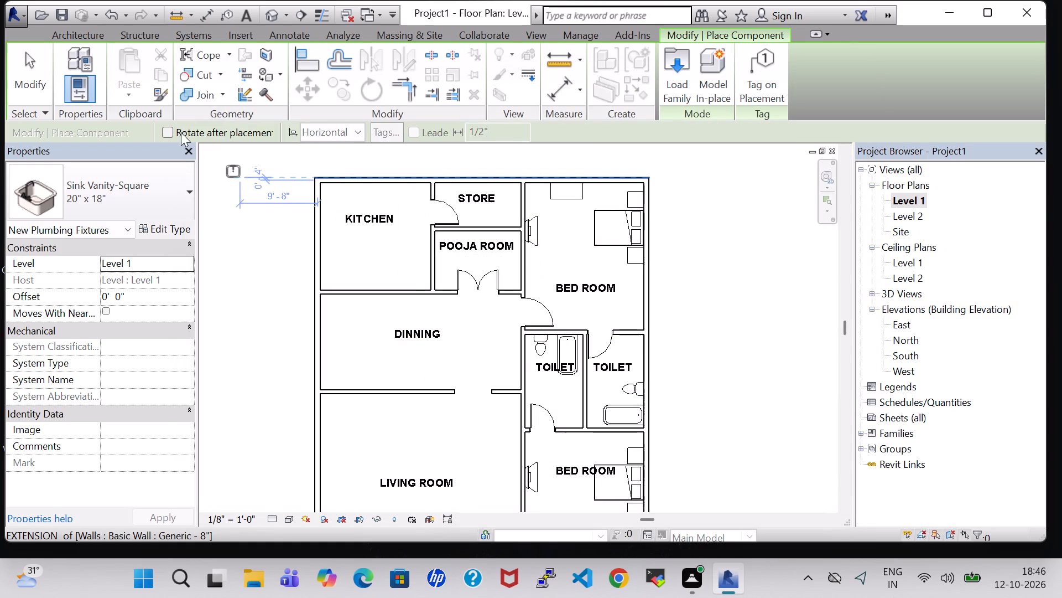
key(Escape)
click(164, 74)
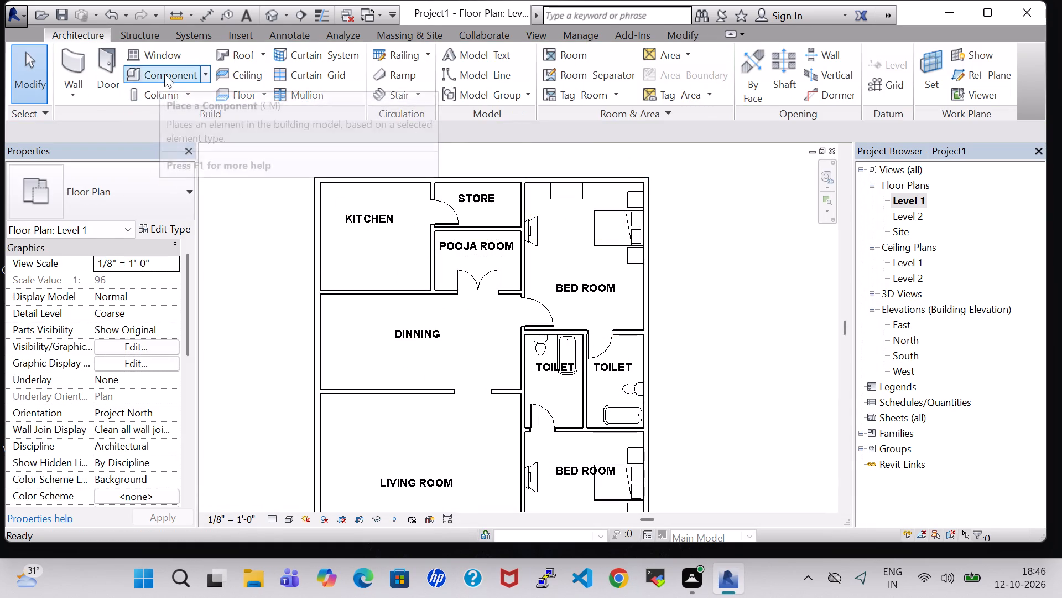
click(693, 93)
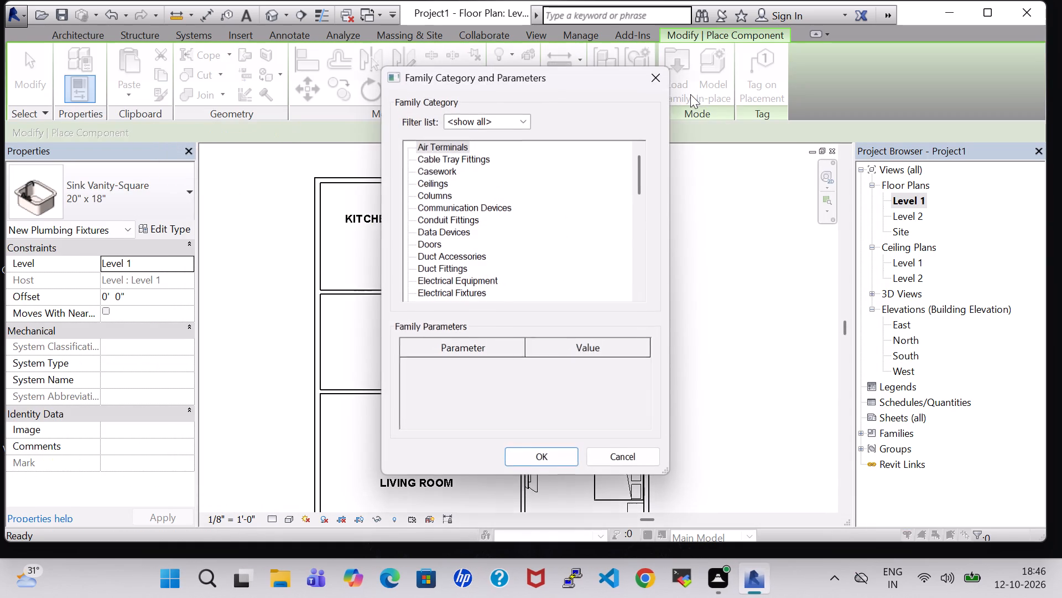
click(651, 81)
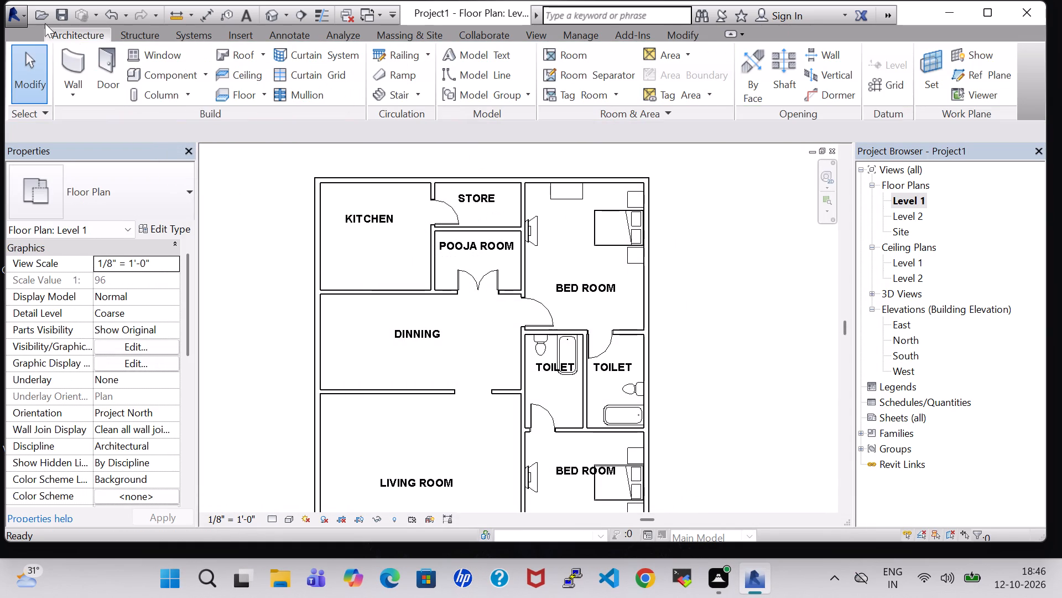
Load the Kitchenette - Small component family from the Domestic folder of Specialty Equipment.
click(155, 66)
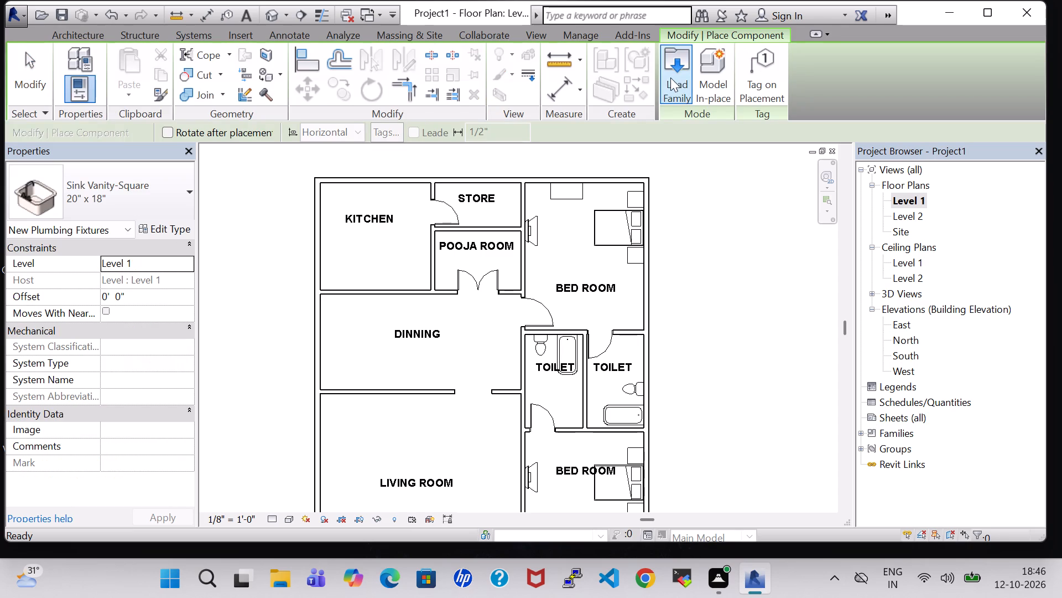
click(670, 78)
scroll(616, 271, down, 2)
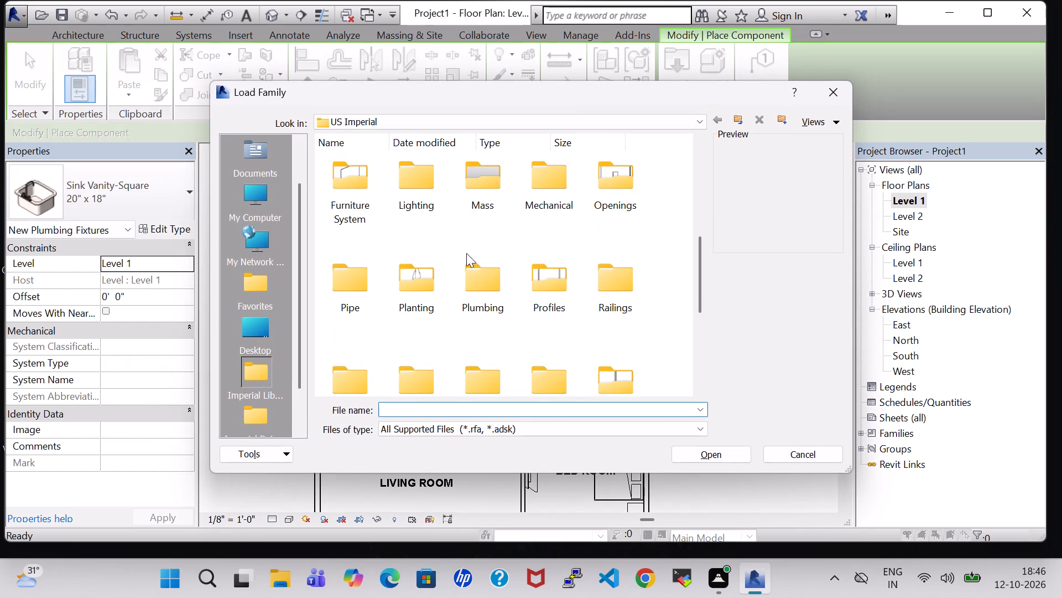
scroll(507, 253, down, 2)
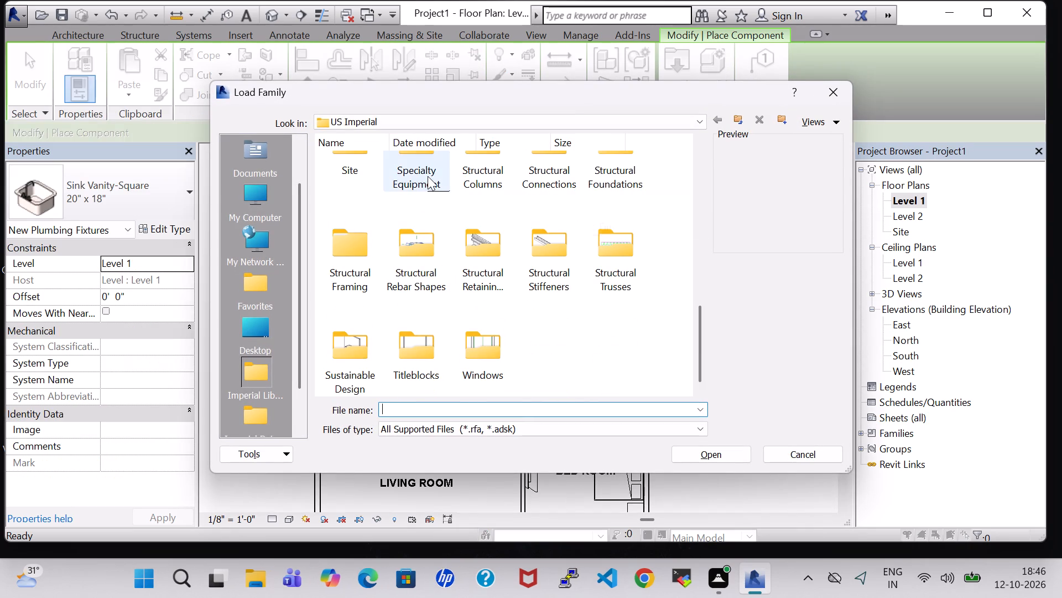
double_click(428, 176)
double_click(414, 184)
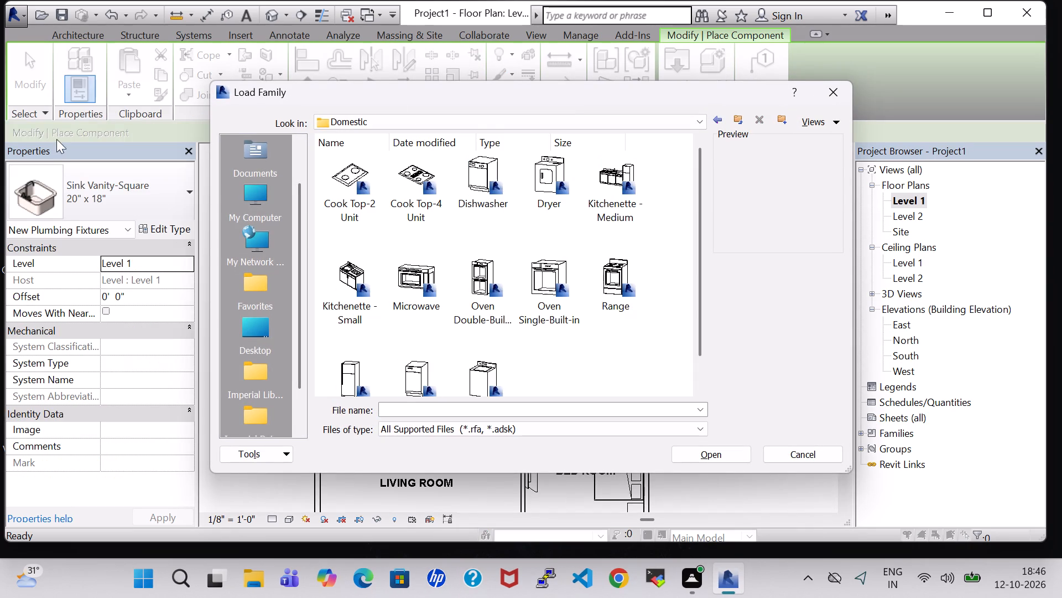
click(371, 281)
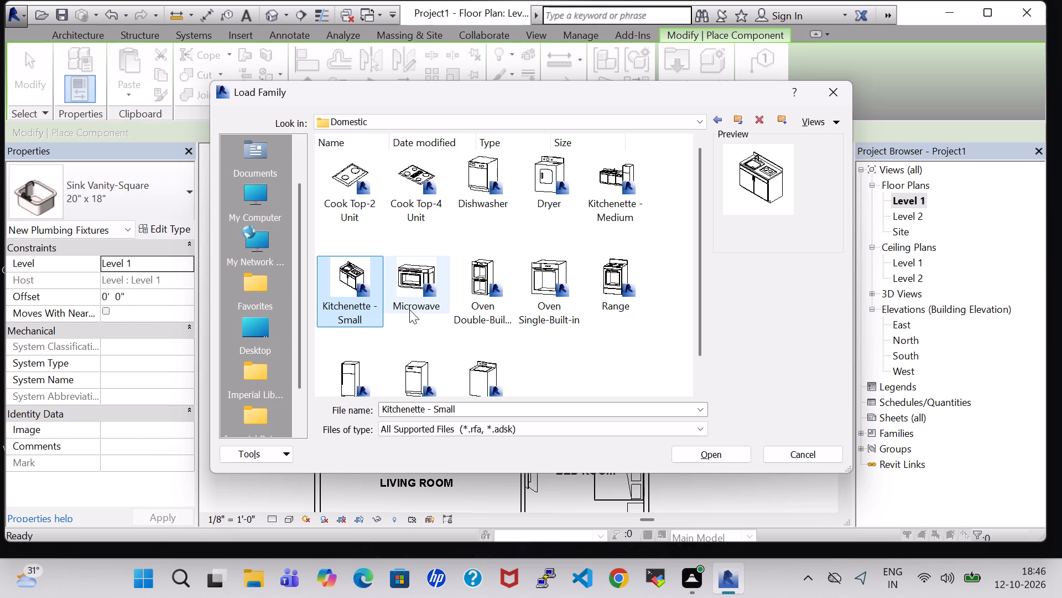
click(711, 450)
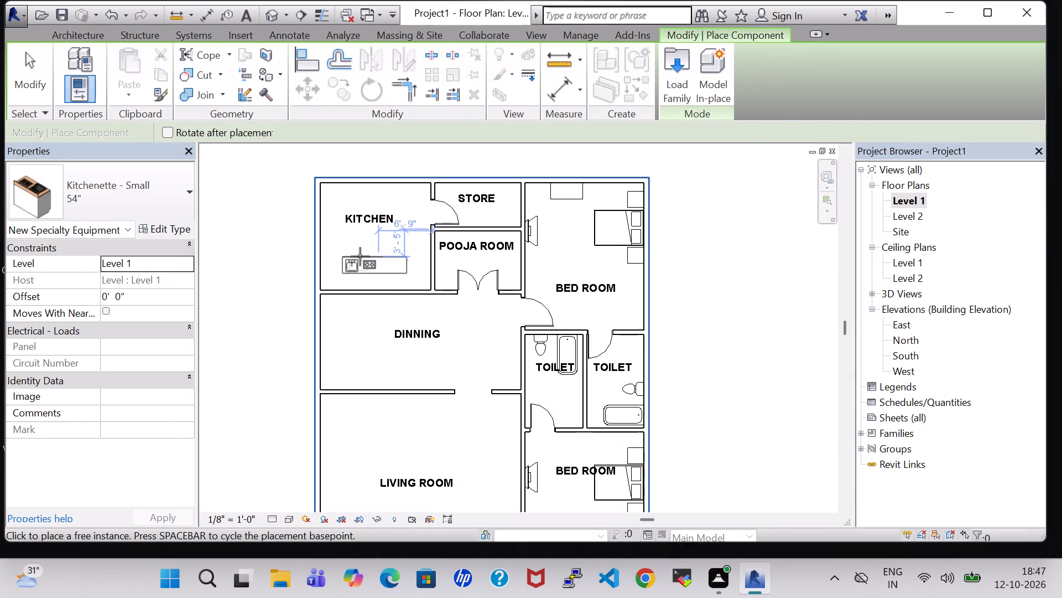
Place the 54" small kitchenette in the kitchen, rotated to run lengthwise along the west exterior wall.
key(space)
key(space)
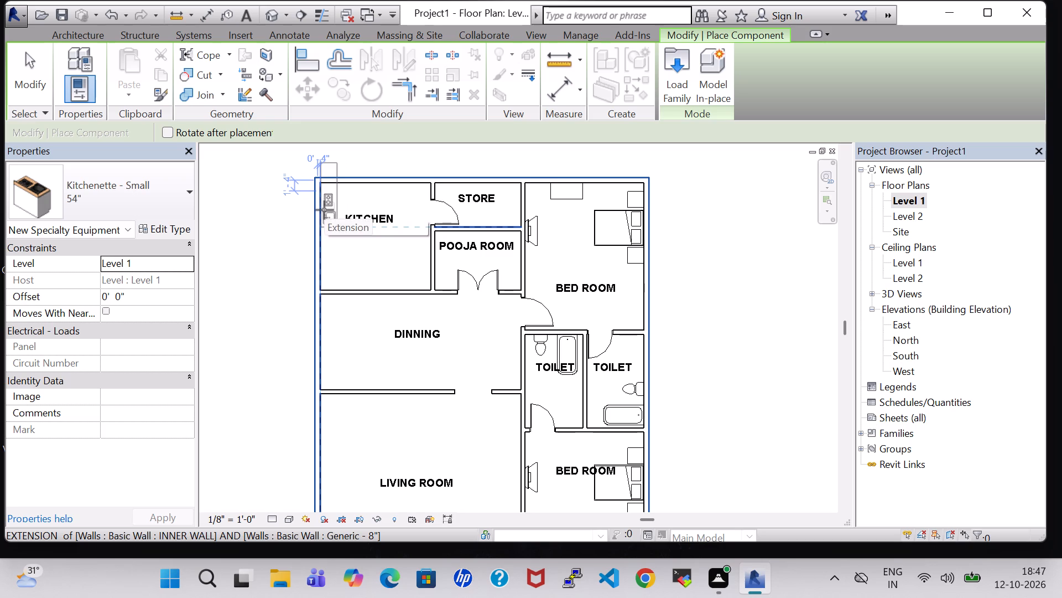
click(325, 238)
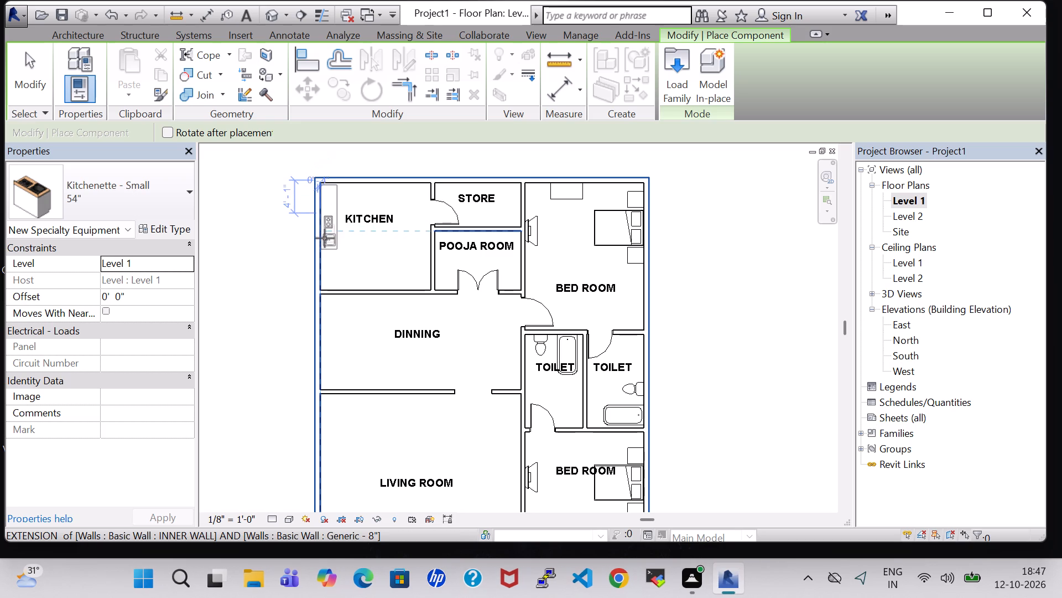
key(Escape)
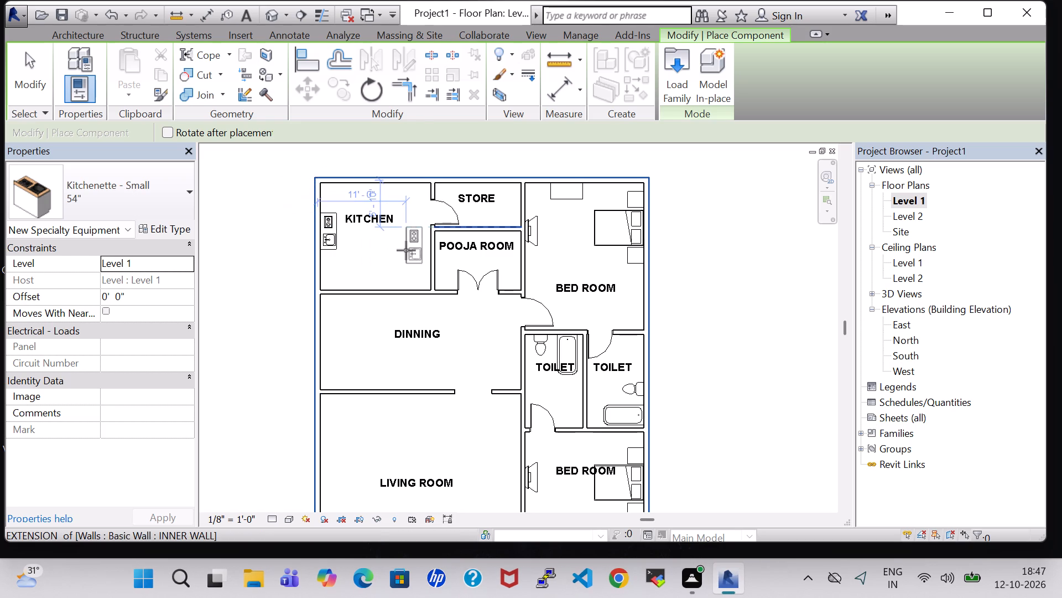
key(Escape)
Examine the kitchenette and the furnished rooms from above in the 3D view, and return to the Level 1 floor plan.
click(281, 14)
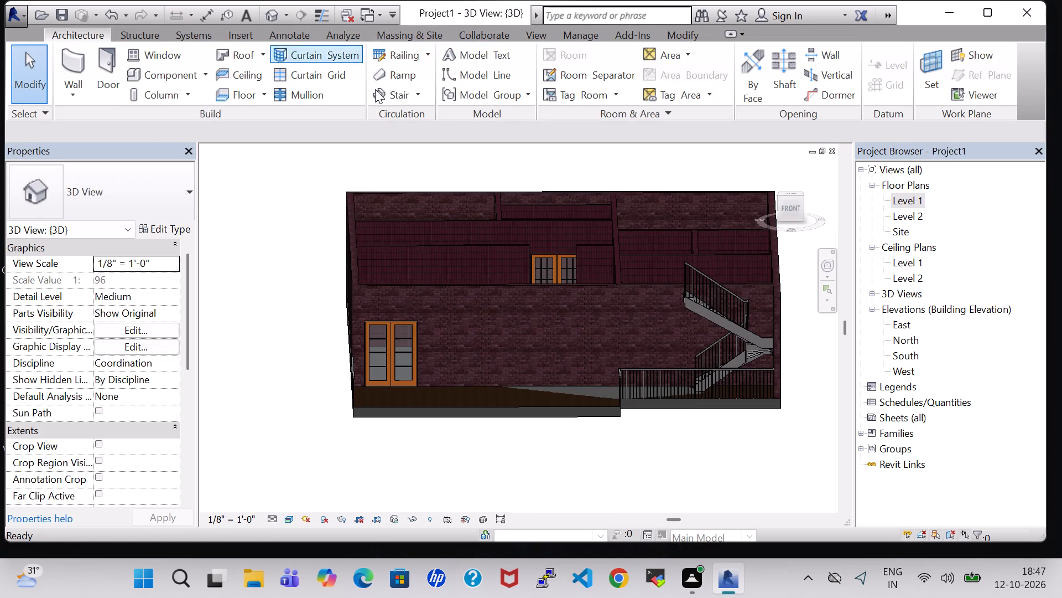
shift+middle_drag(492, 163, 489, 273)
middle_drag(486, 228, 459, 365)
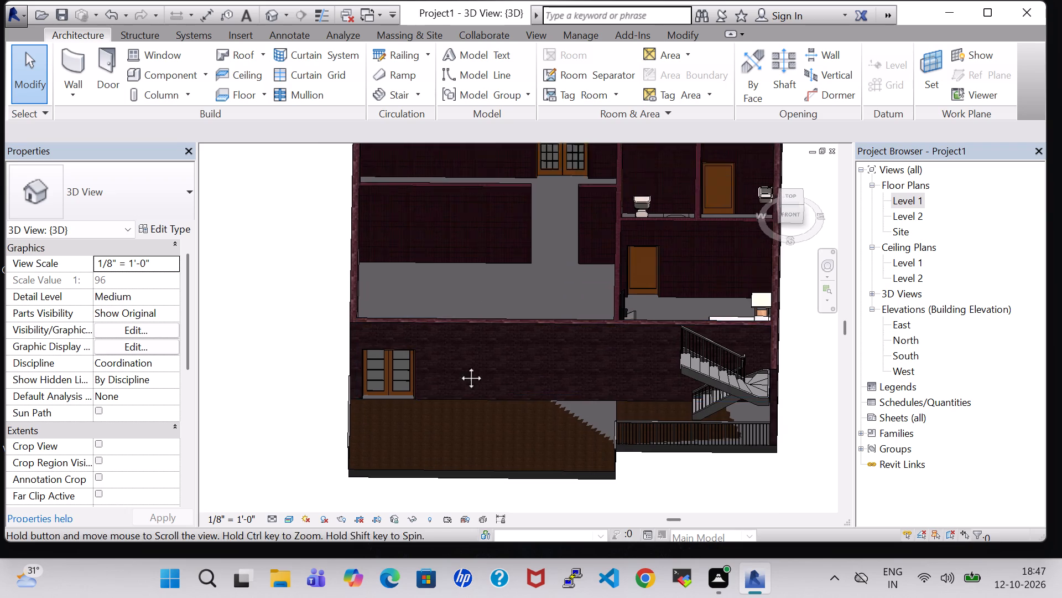
middle_drag(459, 365, 424, 450)
shift+middle_drag(421, 233, 433, 278)
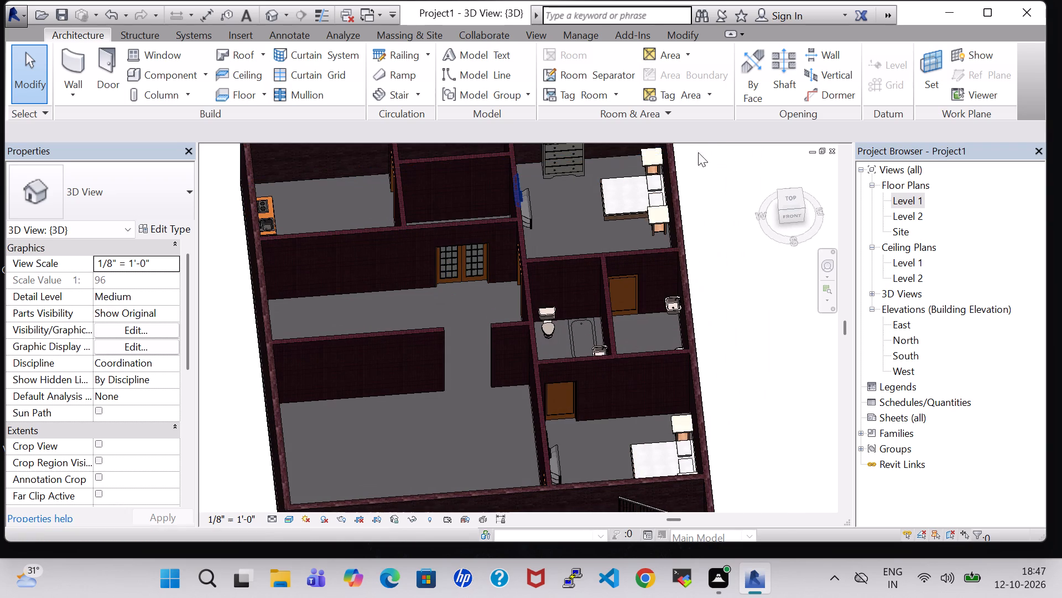
double_click(909, 194)
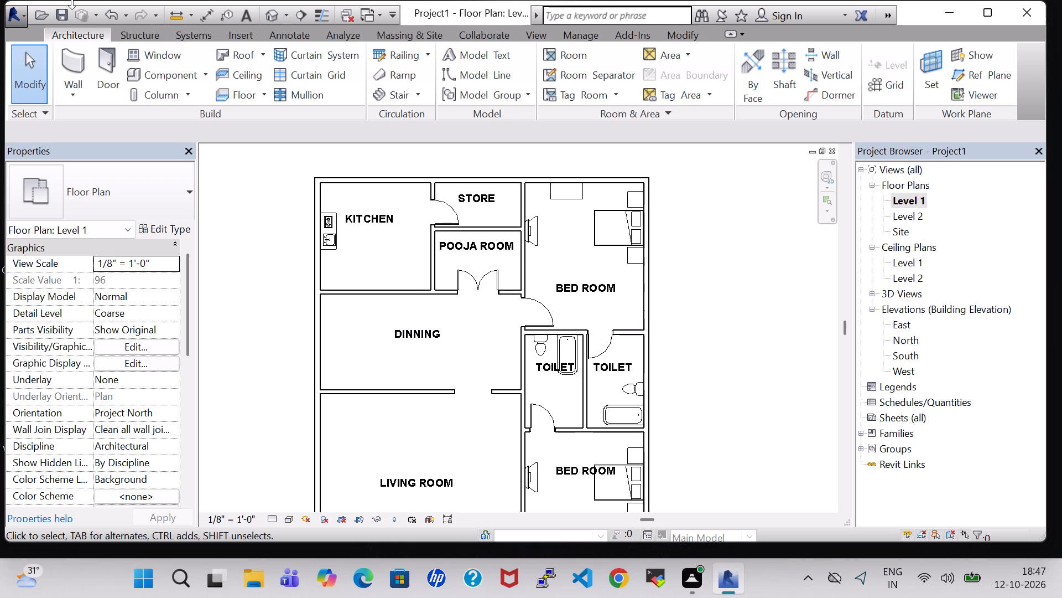
Load the Oven Double-Built-in component family from the Domestic folder of Specialty Equipment.
click(169, 70)
click(683, 58)
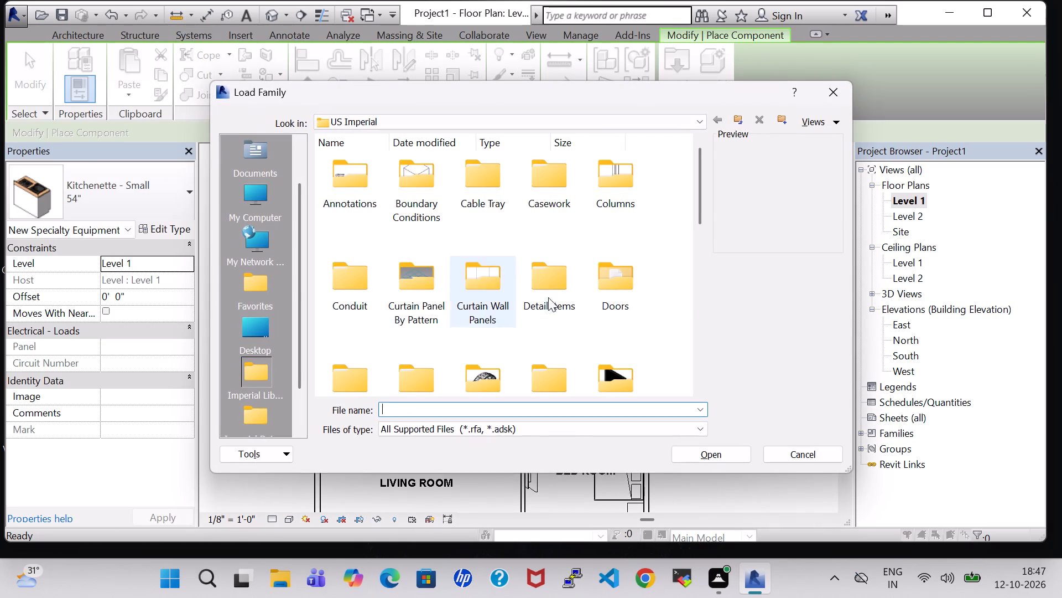
scroll(548, 287, down, 2)
scroll(551, 282, up, 2)
scroll(582, 283, down, 4)
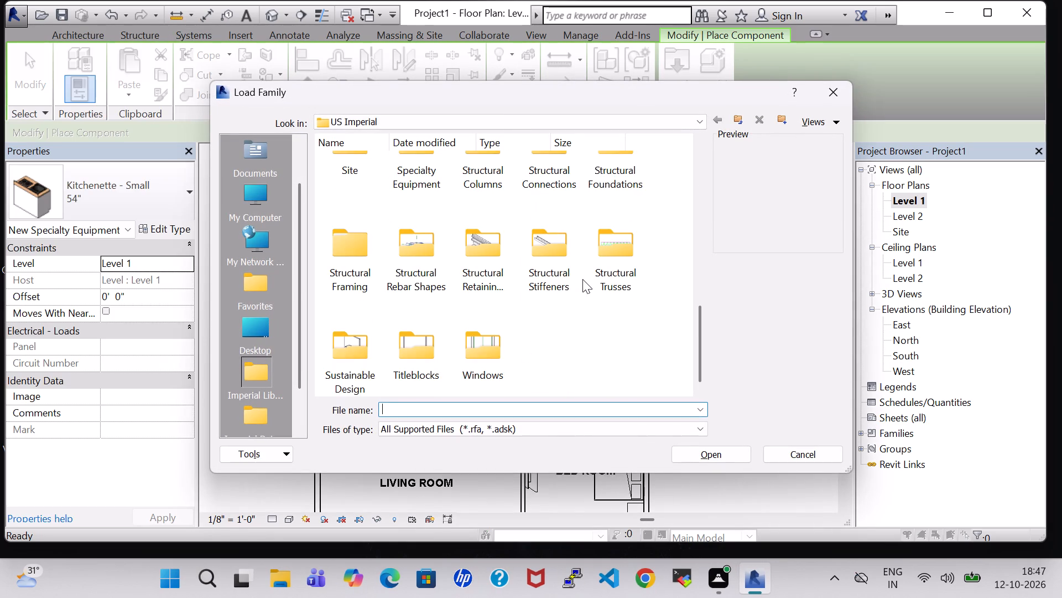
scroll(585, 276, up, 1)
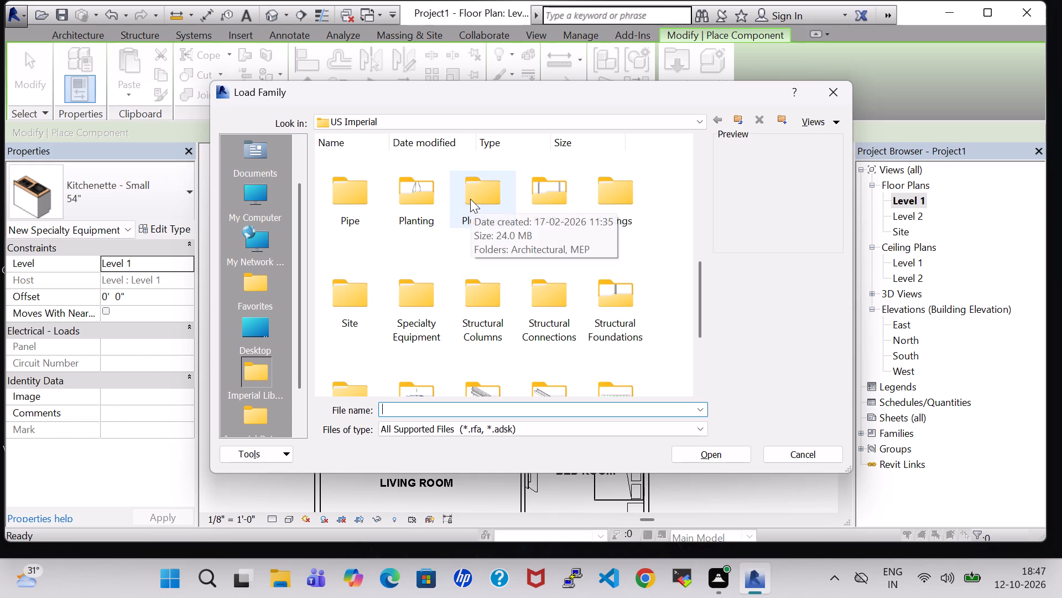
double_click(418, 291)
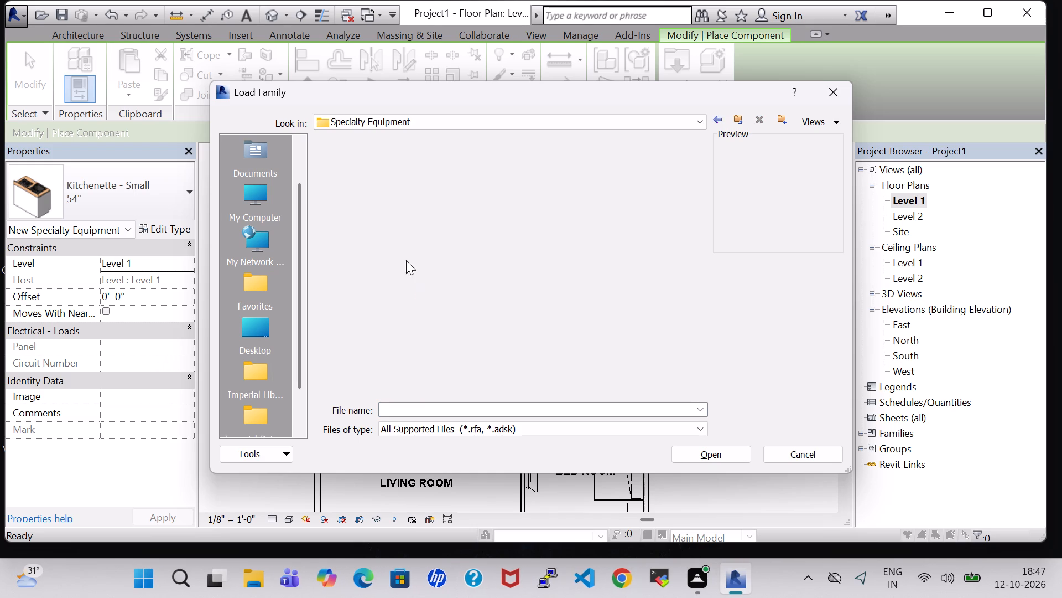
double_click(409, 179)
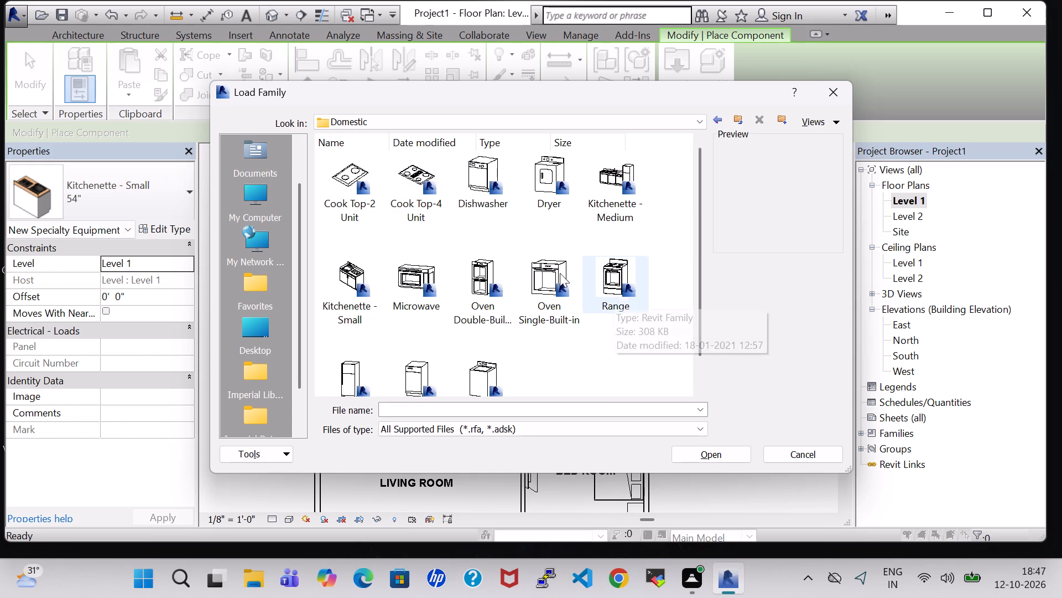
click(458, 274)
click(709, 452)
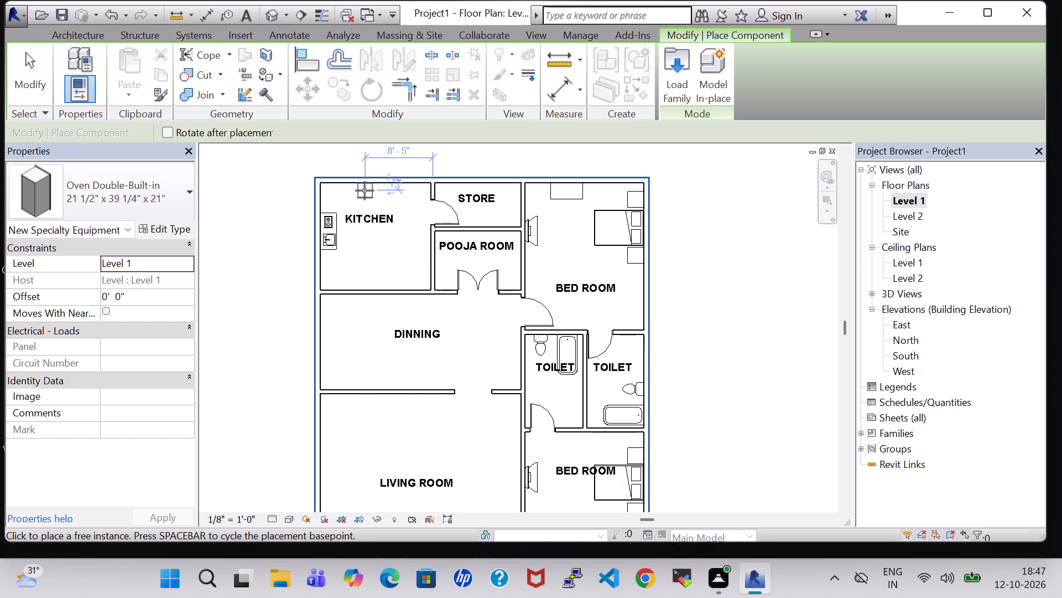
Place the 21 1/2" x 39 1/4" x 21" double built-in oven against the kitchen's north wall.
click(357, 190)
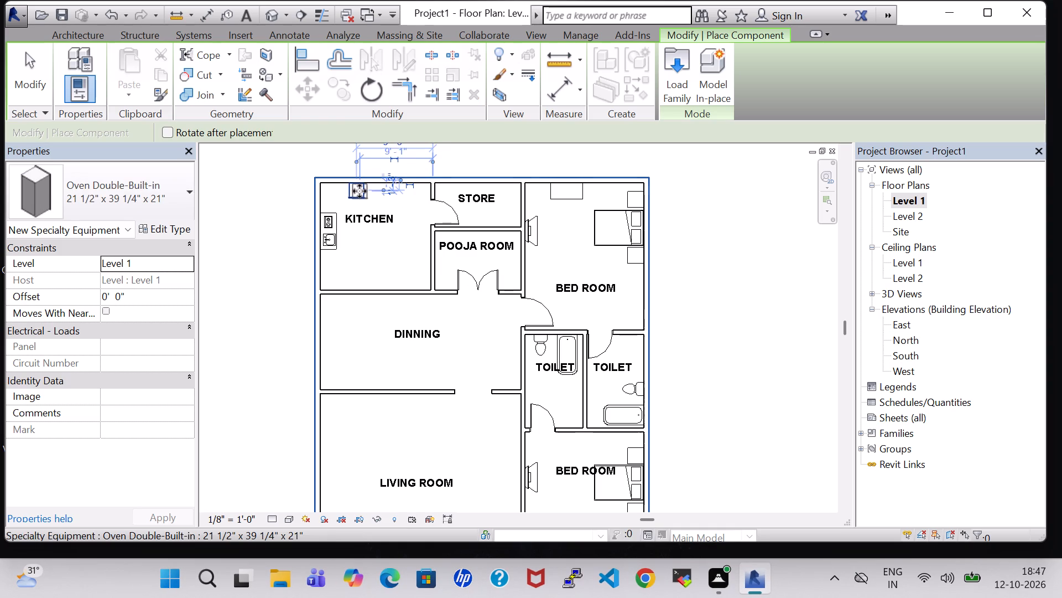
key(Escape)
key(Escape)
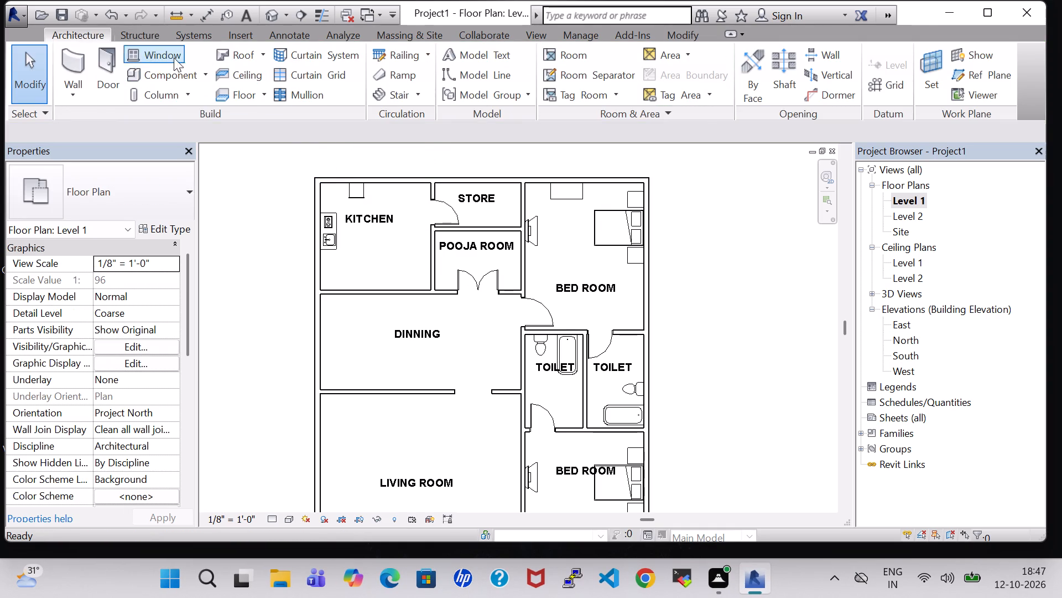
Start loading another component family and look through the architectural Plumbing Fixtures folders, returning to the US Imperial library.
click(181, 70)
click(676, 94)
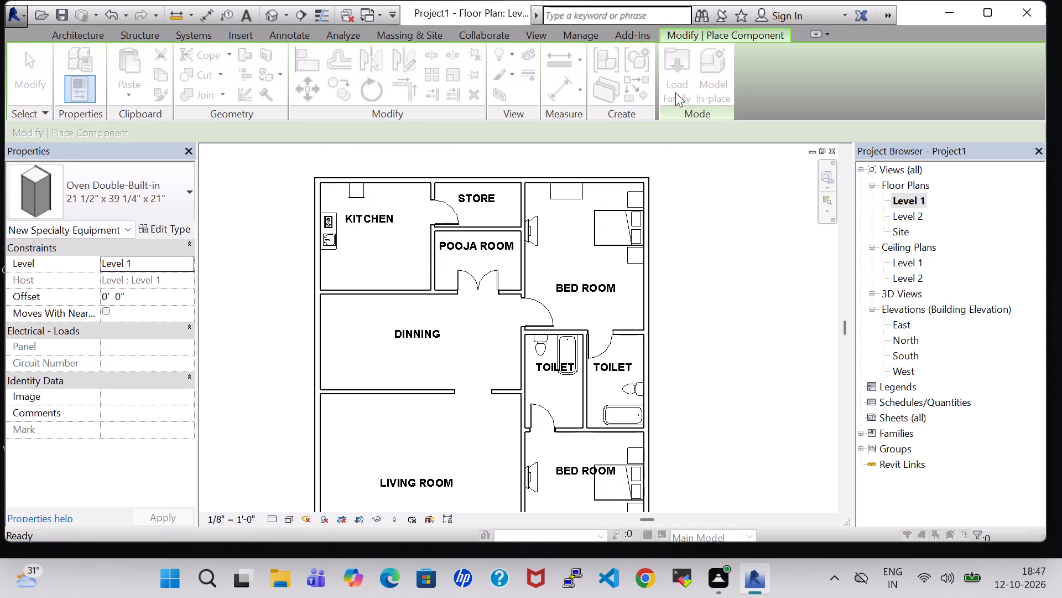
scroll(625, 328, down, 2)
double_click(475, 297)
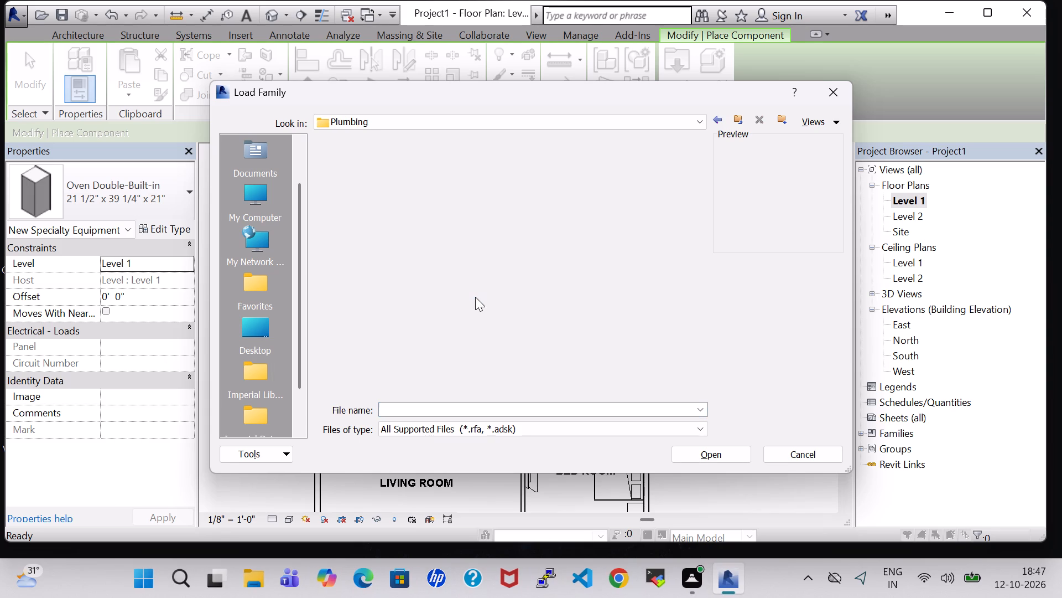
double_click(364, 192)
double_click(432, 179)
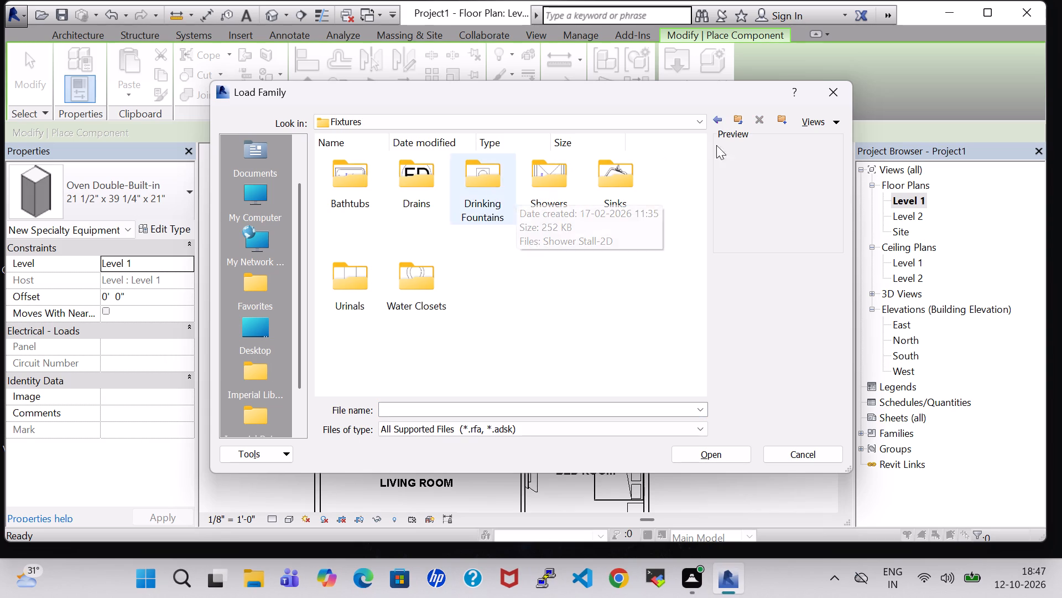
double_click(721, 115)
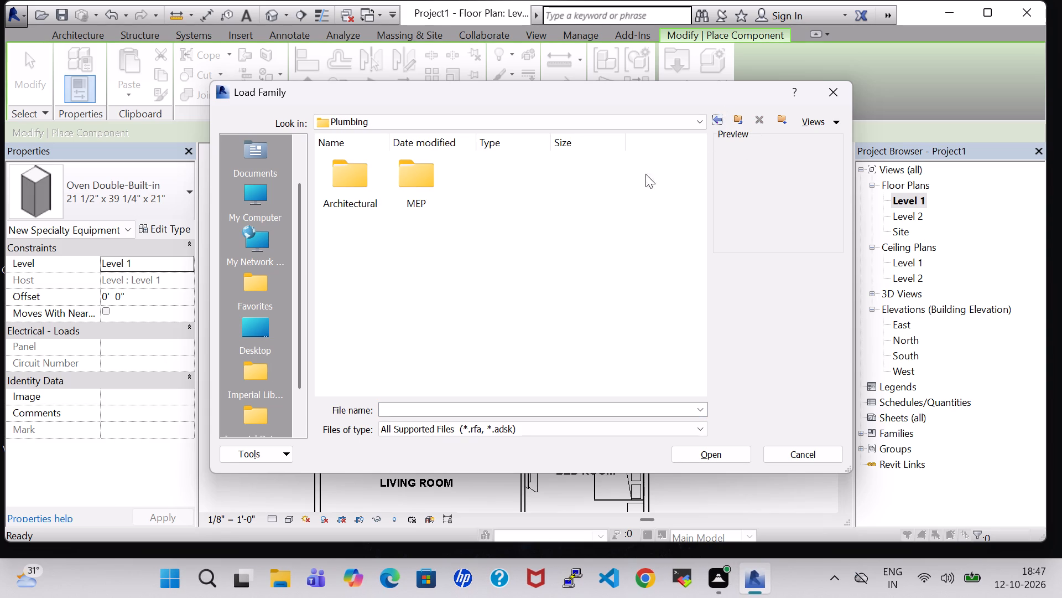
click(723, 117)
click(720, 119)
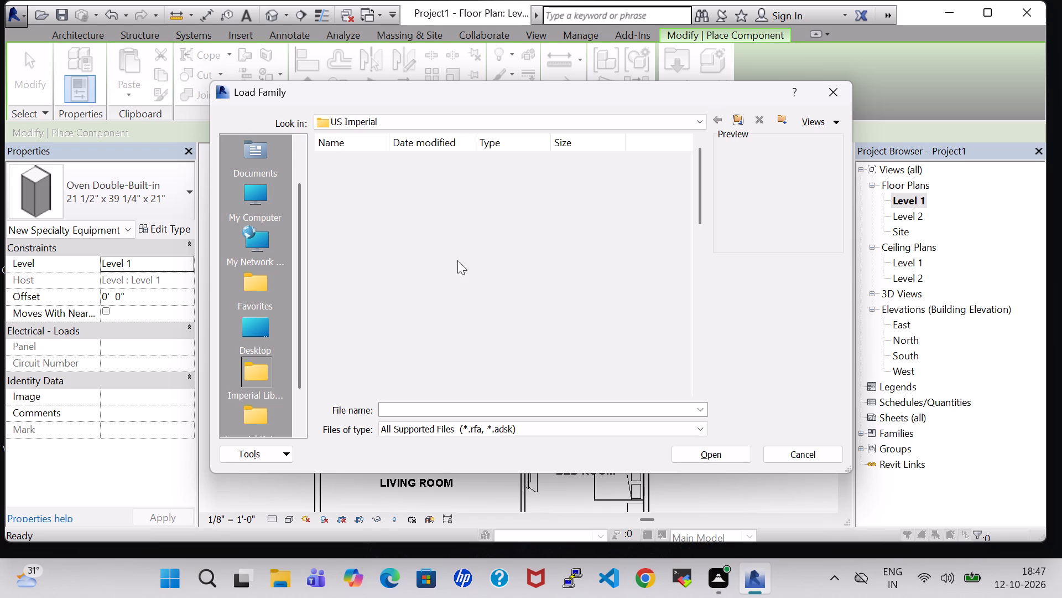
scroll(454, 275, down, 2)
double_click(487, 281)
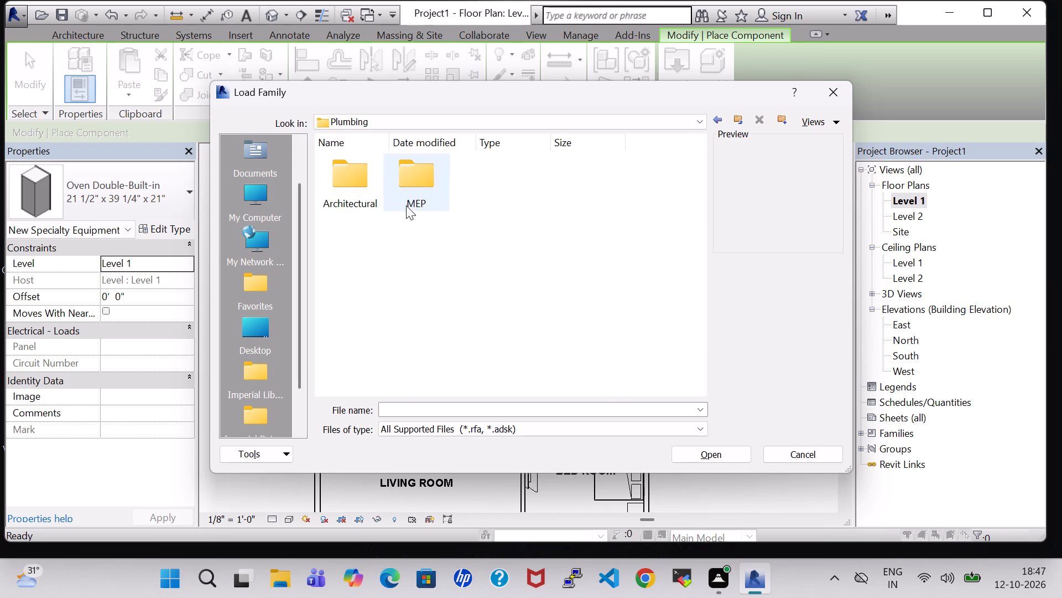
click(387, 199)
double_click(361, 197)
double_click(412, 181)
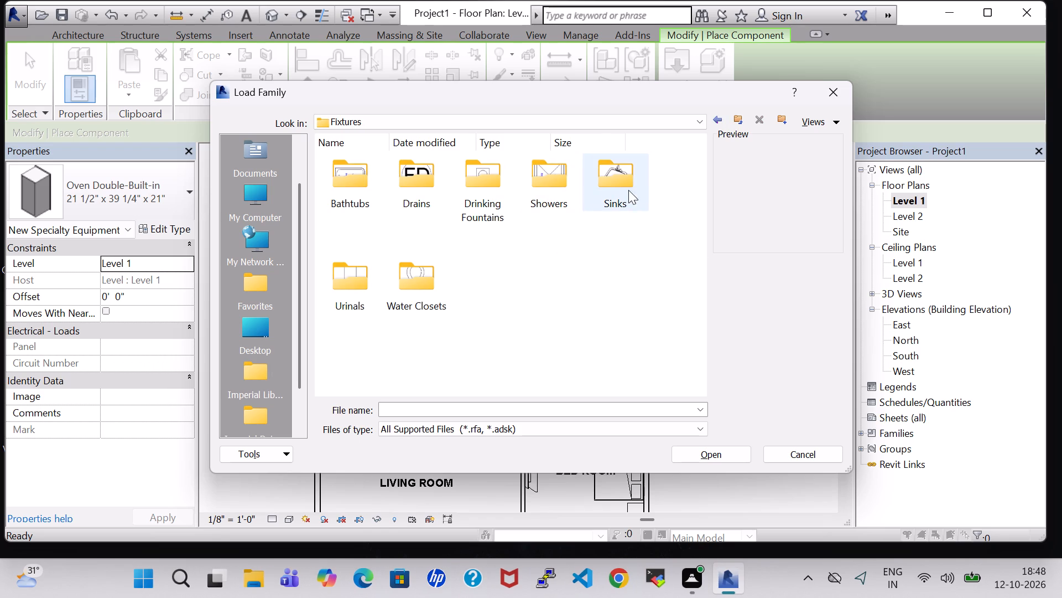
click(716, 120)
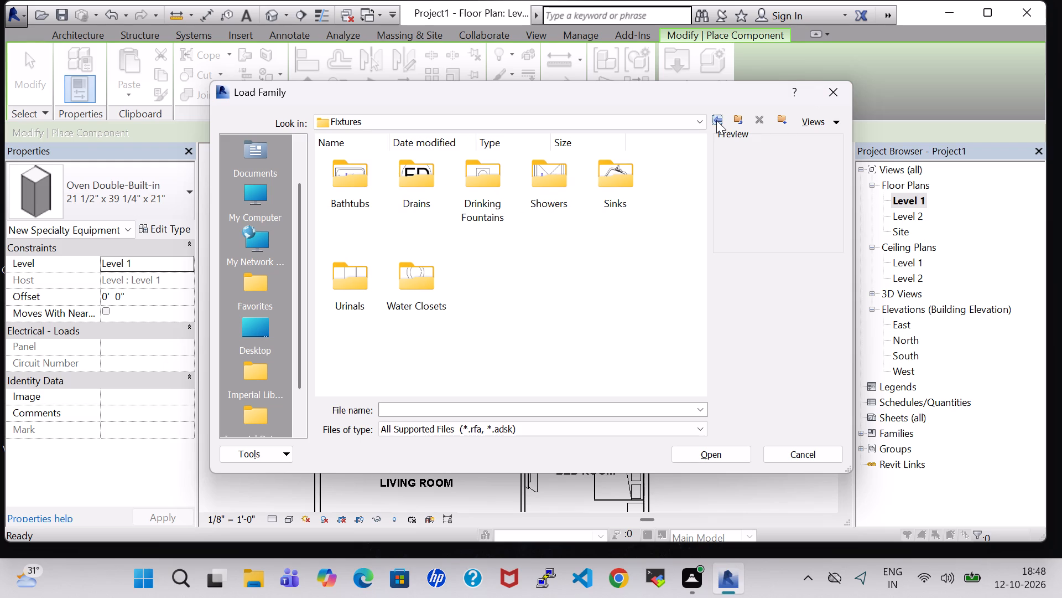
click(716, 120)
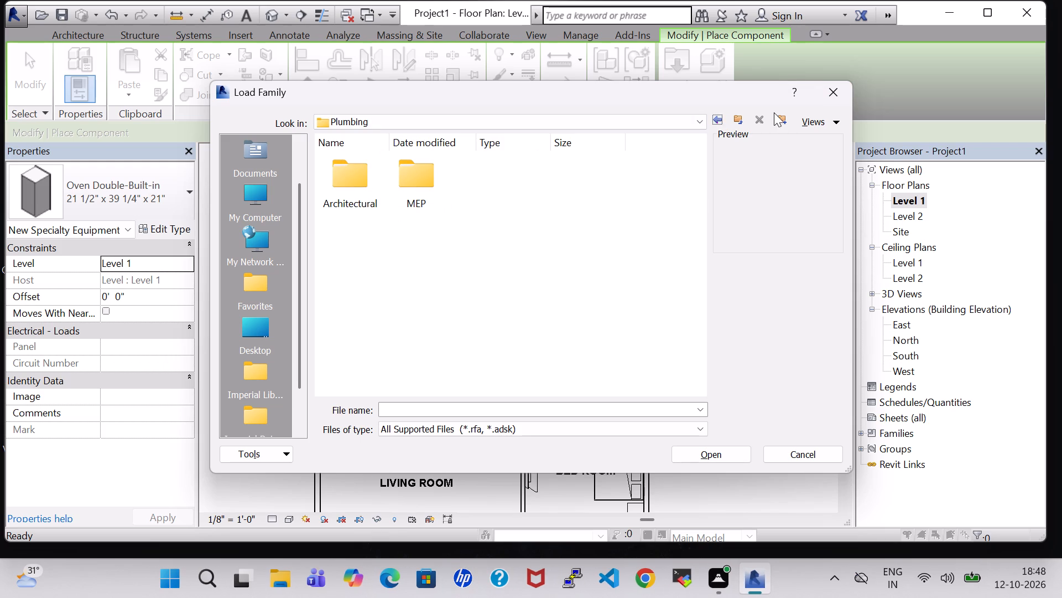
click(716, 112)
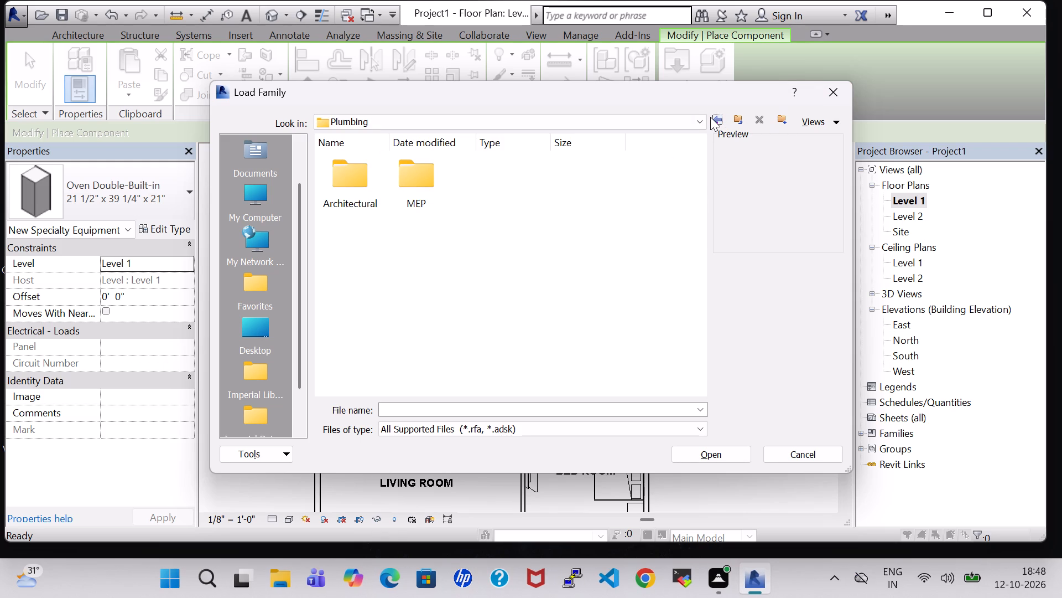
click(711, 117)
click(719, 120)
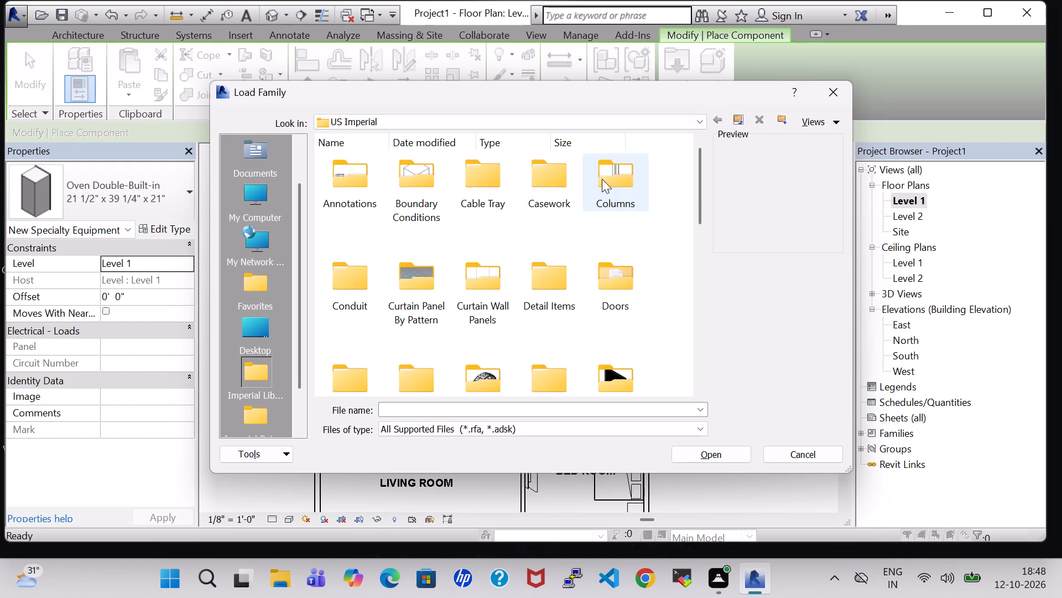
Load the Dishwasher component family from the Domestic folder of Specialty Equipment.
scroll(564, 228, down, 1)
scroll(193, 205, down, 3)
scroll(402, 208, up, 2)
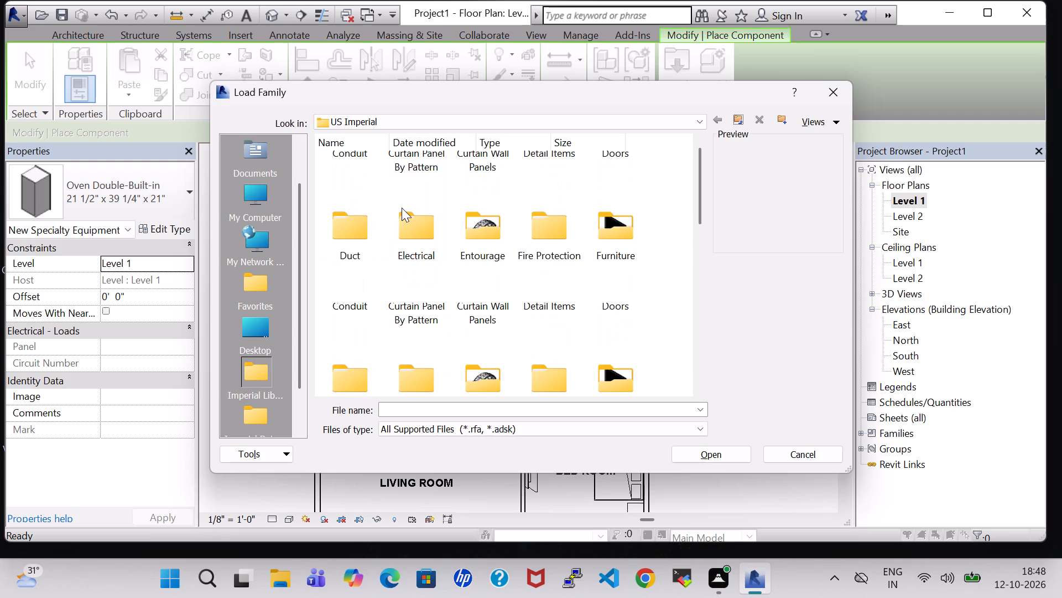
scroll(402, 208, down, 3)
double_click(415, 239)
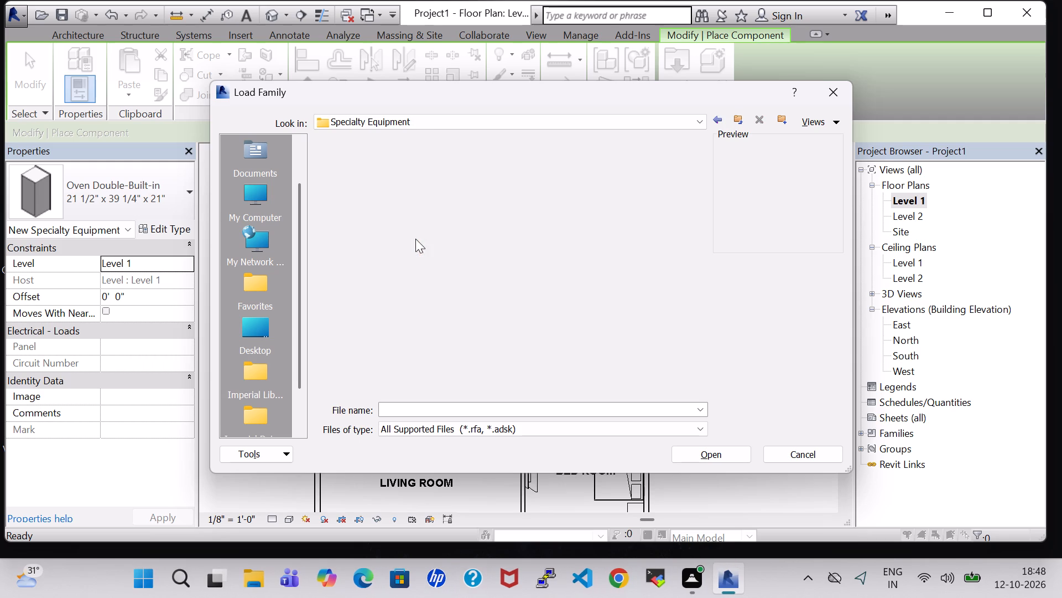
click(451, 182)
double_click(430, 178)
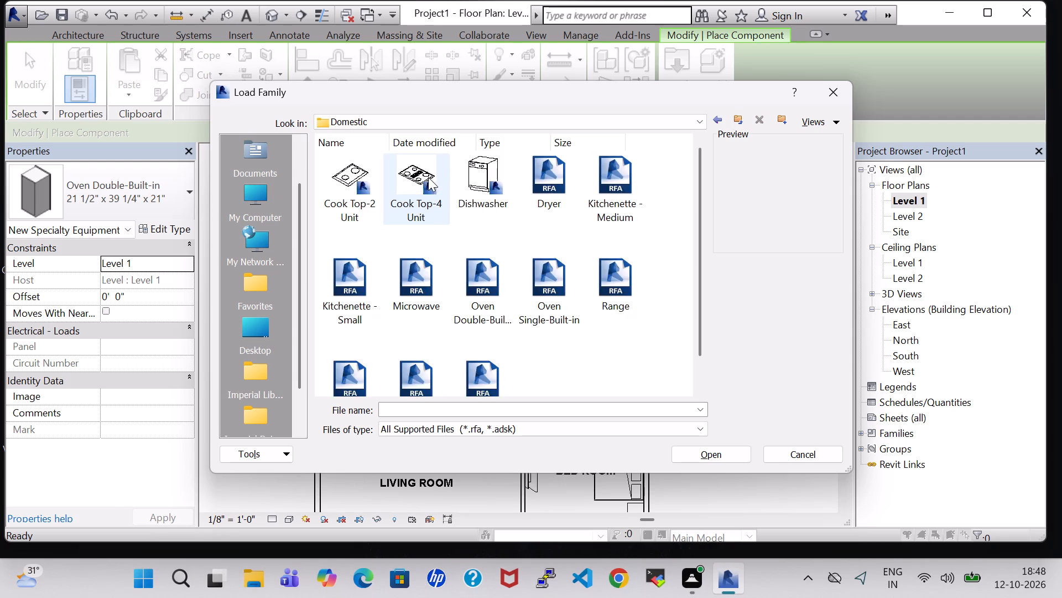
click(478, 195)
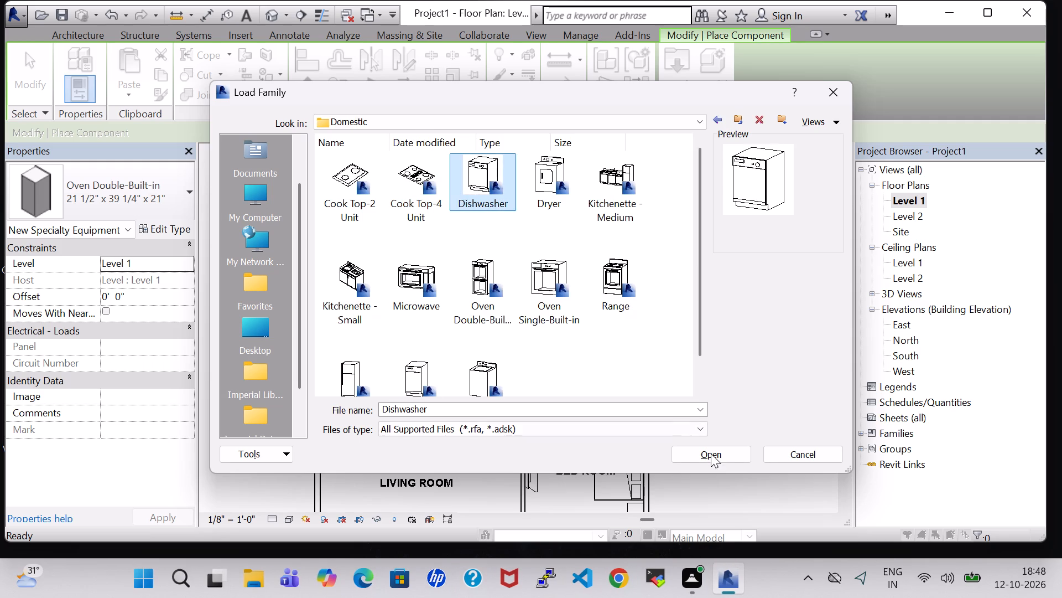
click(726, 458)
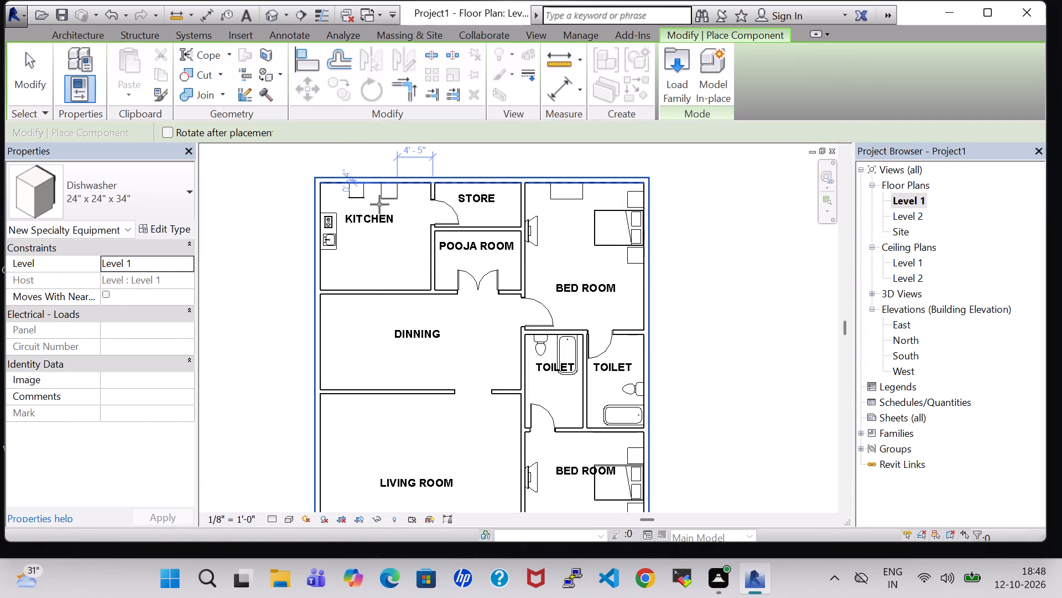
Place the 24" x 24" x 34" dishwasher against the kitchen's north wall, east of the oven and about 4' - 6" from the east wall.
scroll(379, 202, up, 5)
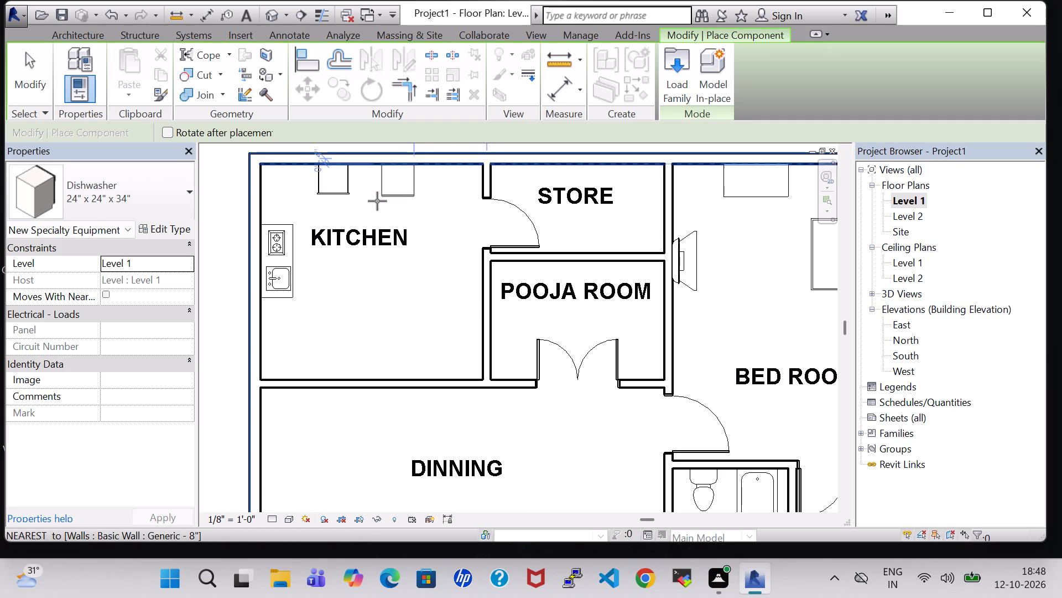
click(377, 201)
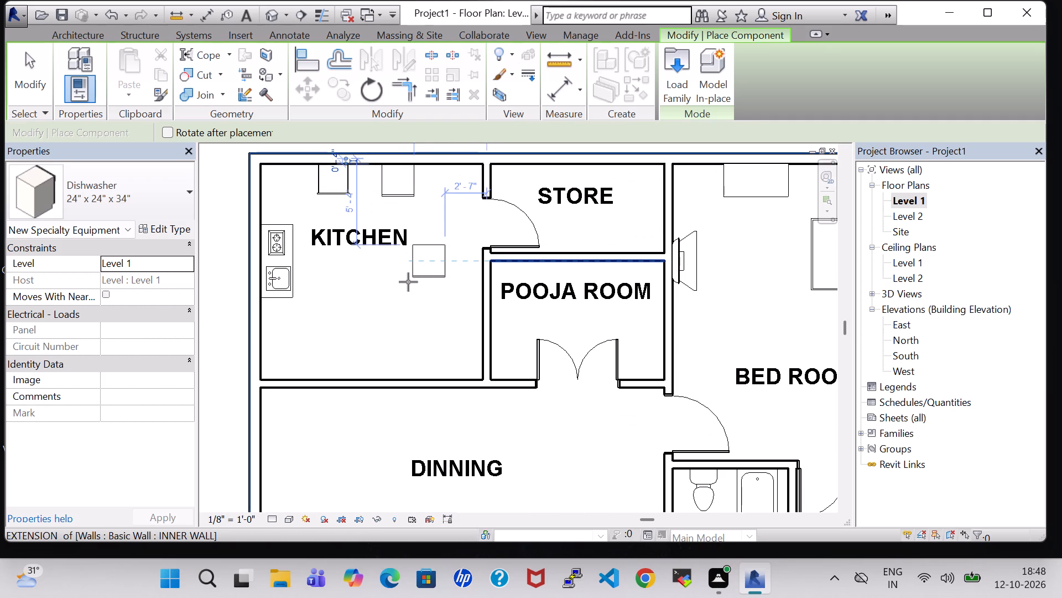
key(Escape)
key(Escape)
click(338, 190)
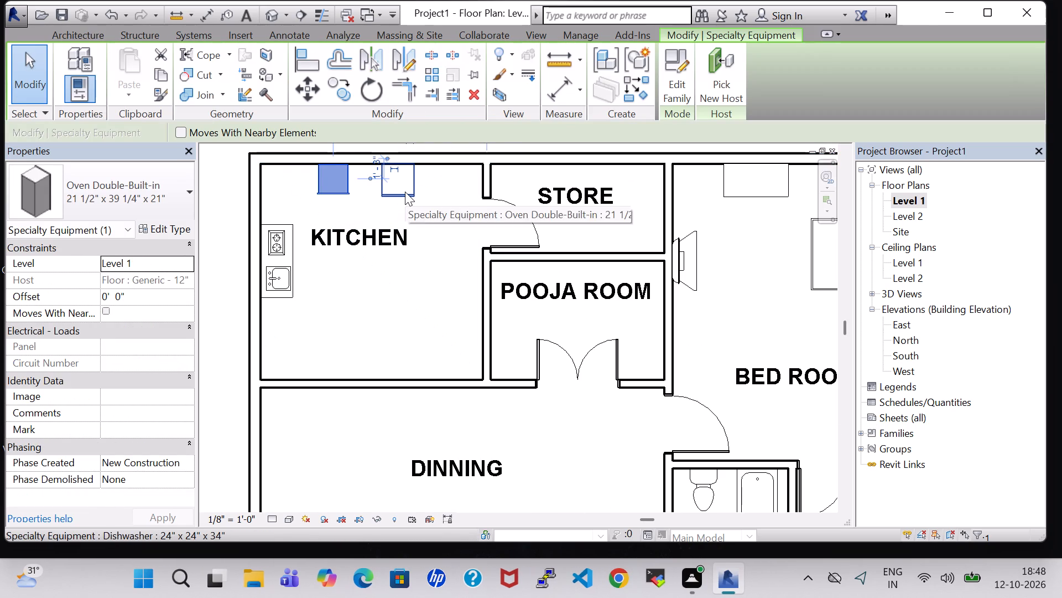
click(405, 192)
scroll(413, 261, down, 2)
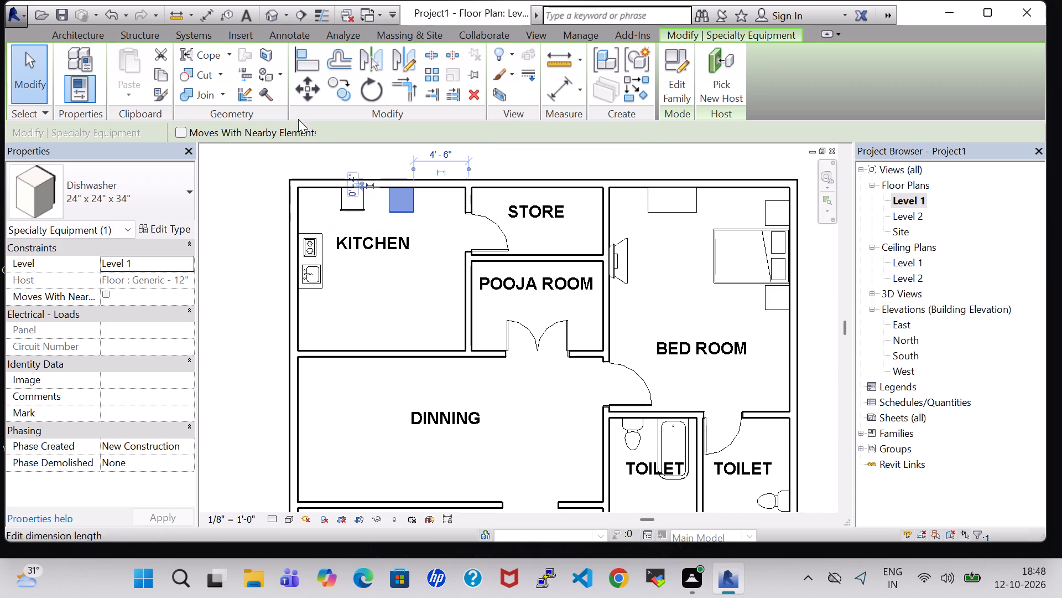
Load the Refrigerator component family from the Domestic folder of Specialty Equipment.
click(100, 34)
click(160, 73)
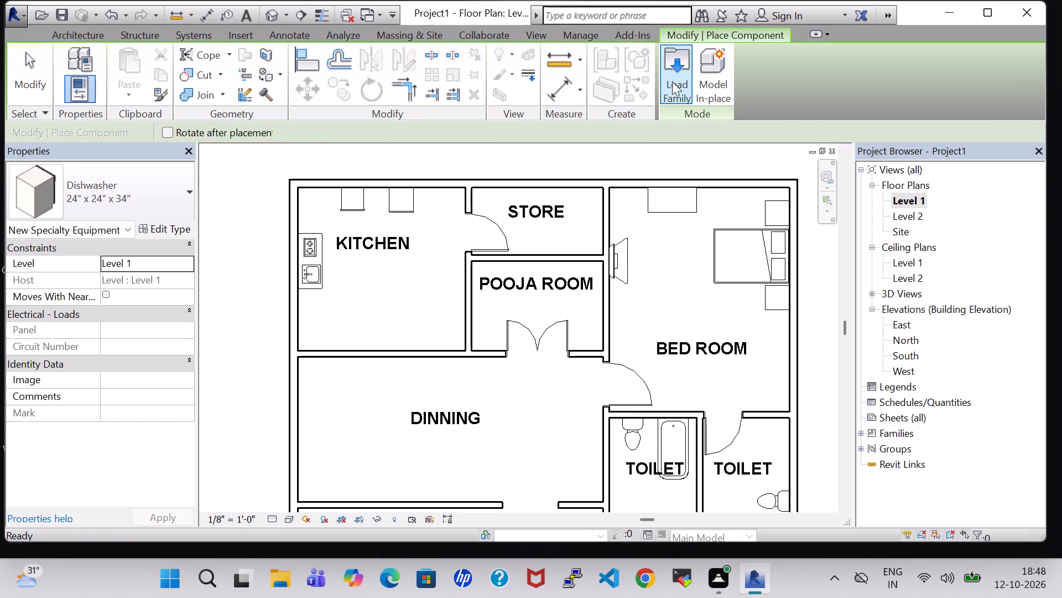
click(673, 83)
scroll(558, 261, down, 2)
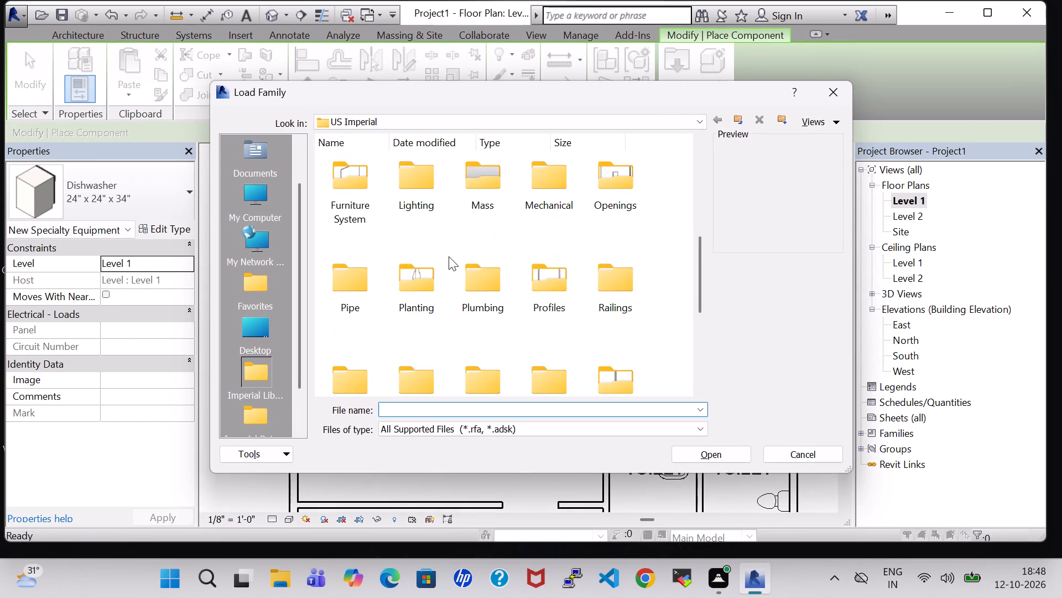
scroll(444, 257, down, 2)
double_click(409, 174)
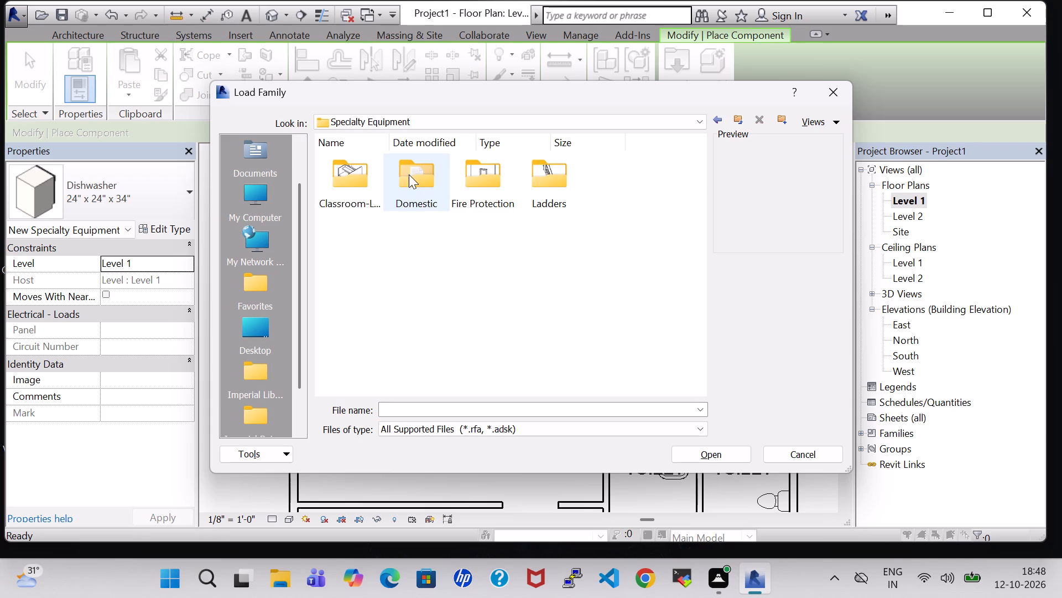
double_click(440, 185)
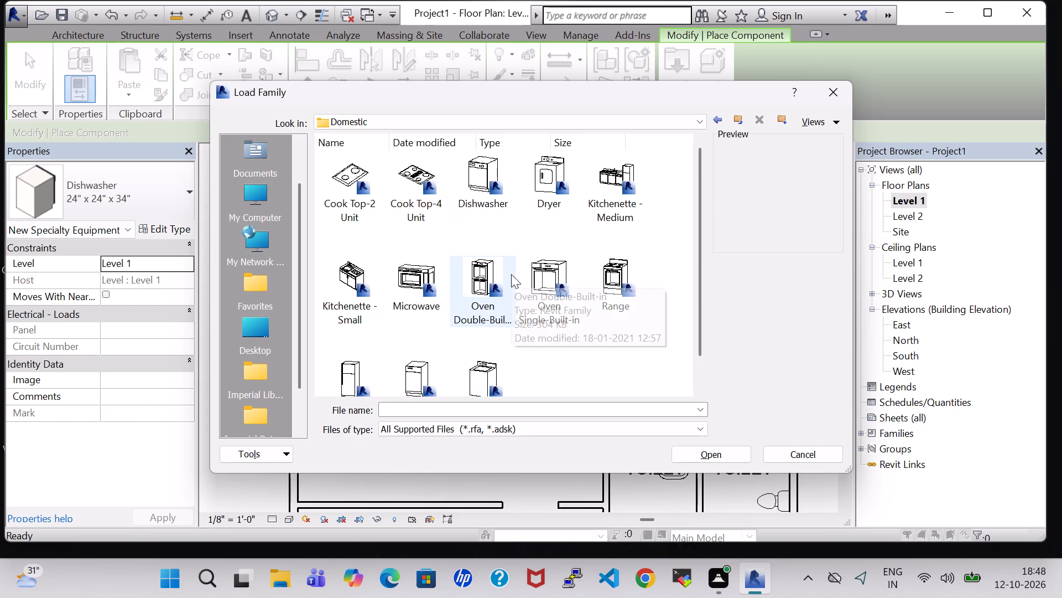
scroll(510, 280, down, 1)
click(339, 347)
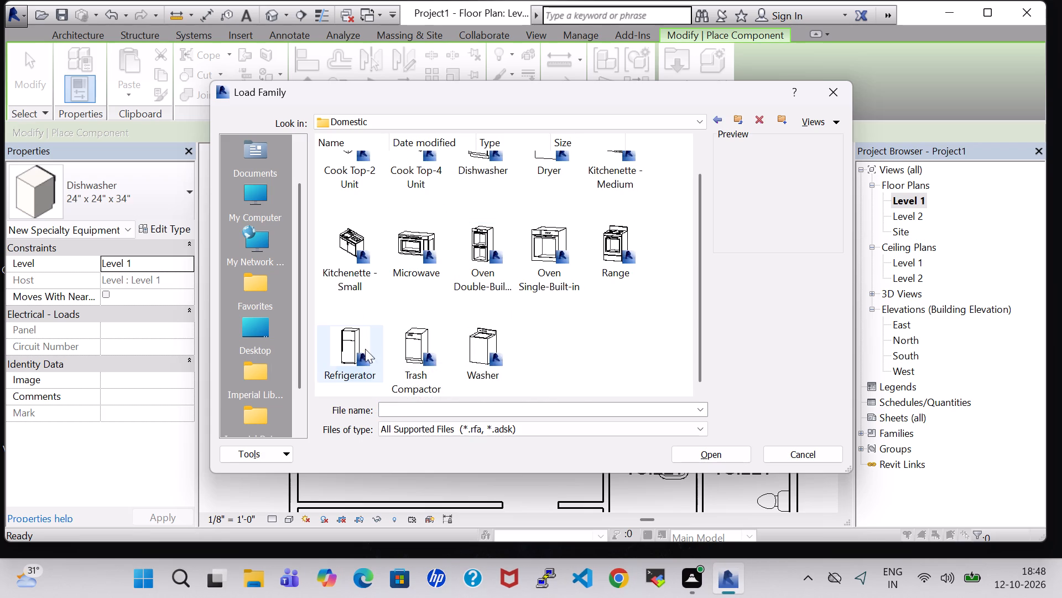
click(747, 452)
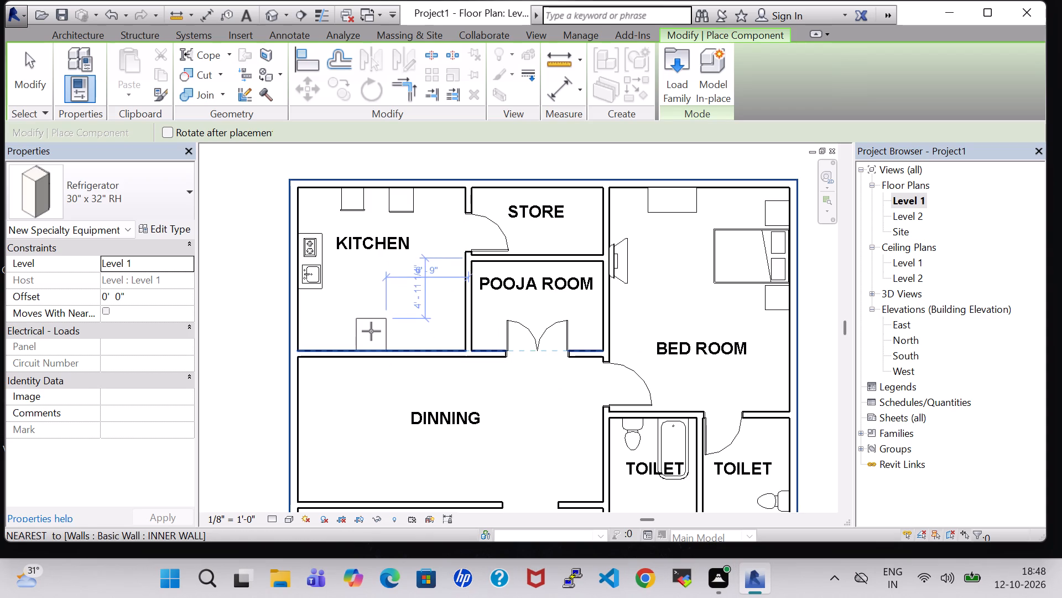
Place the 30" x 32" RH refrigerator against the kitchen's south wall.
click(371, 331)
key(Escape)
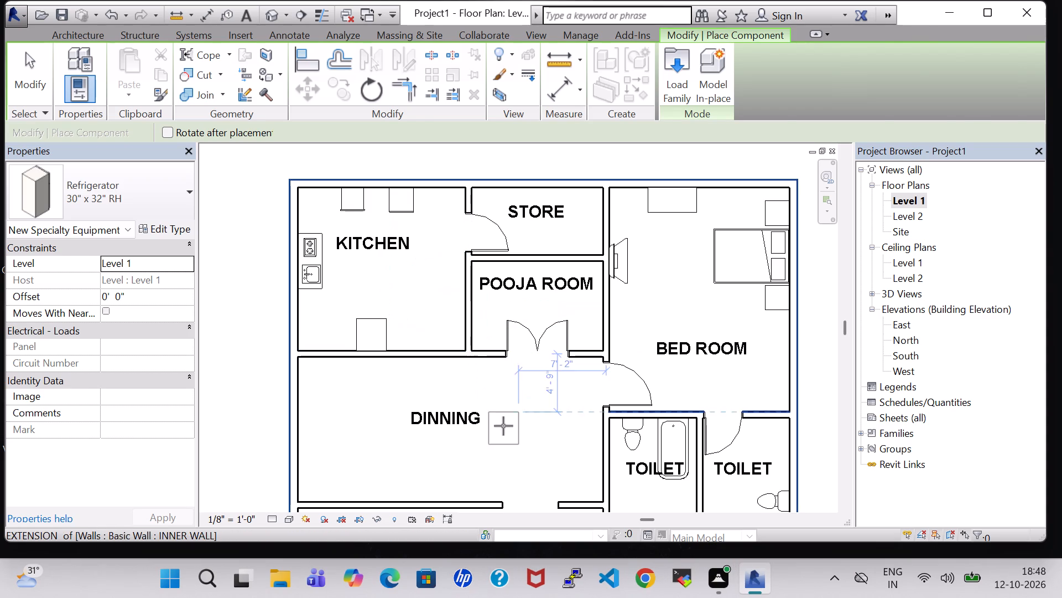
key(Escape)
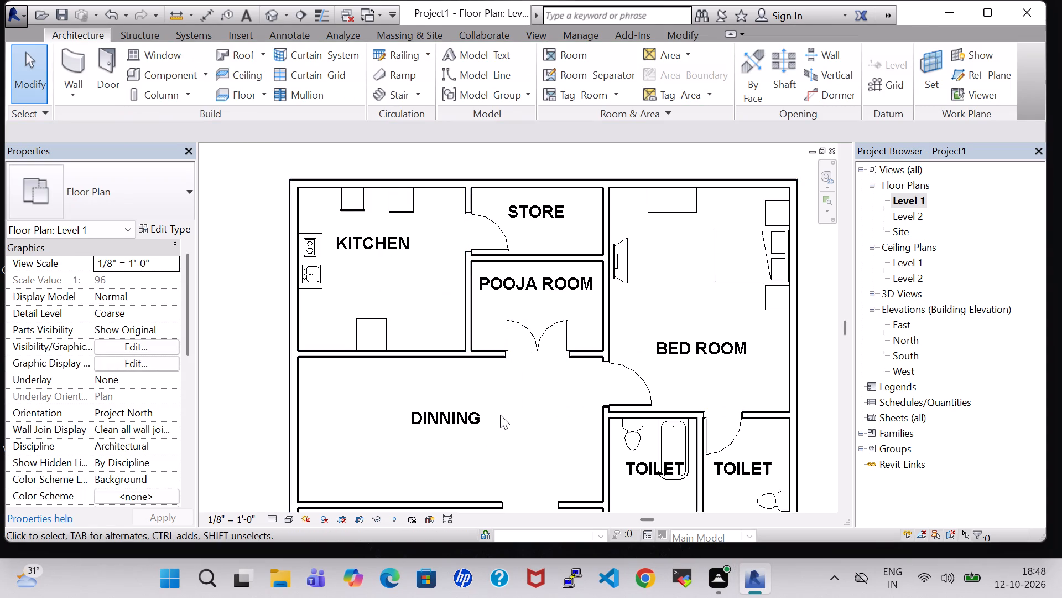
Nudge the refrigerator west along the kitchen's south wall to about 10' - 1" from the kitchen's east wall.
scroll(500, 415, down, 1)
click(388, 329)
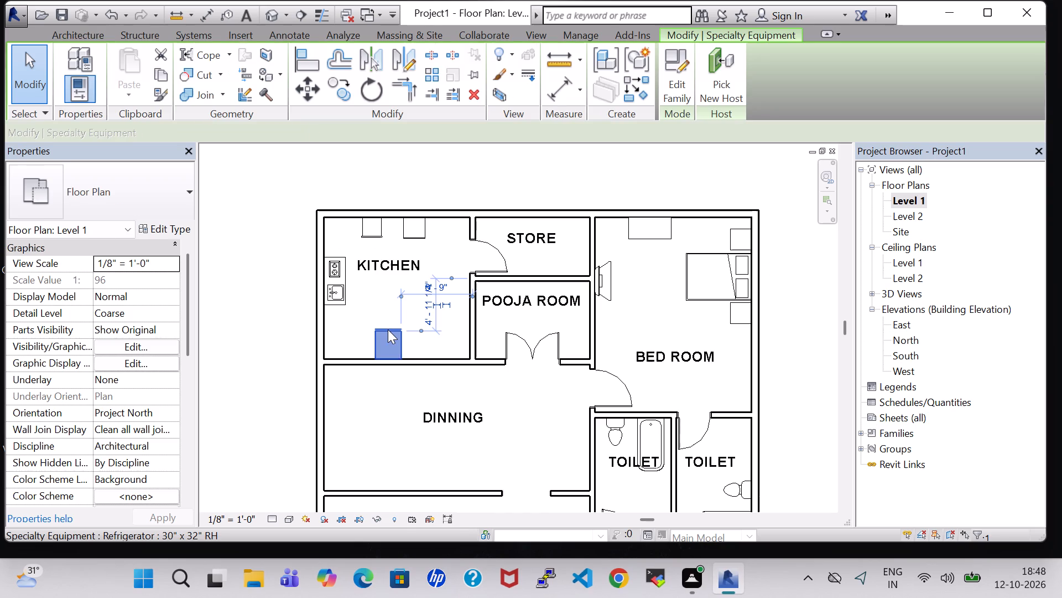
key(Left)
key(Left)
key(Left)
key(Left)
key(Left)
key(Left)
key(Left)
key(Left)
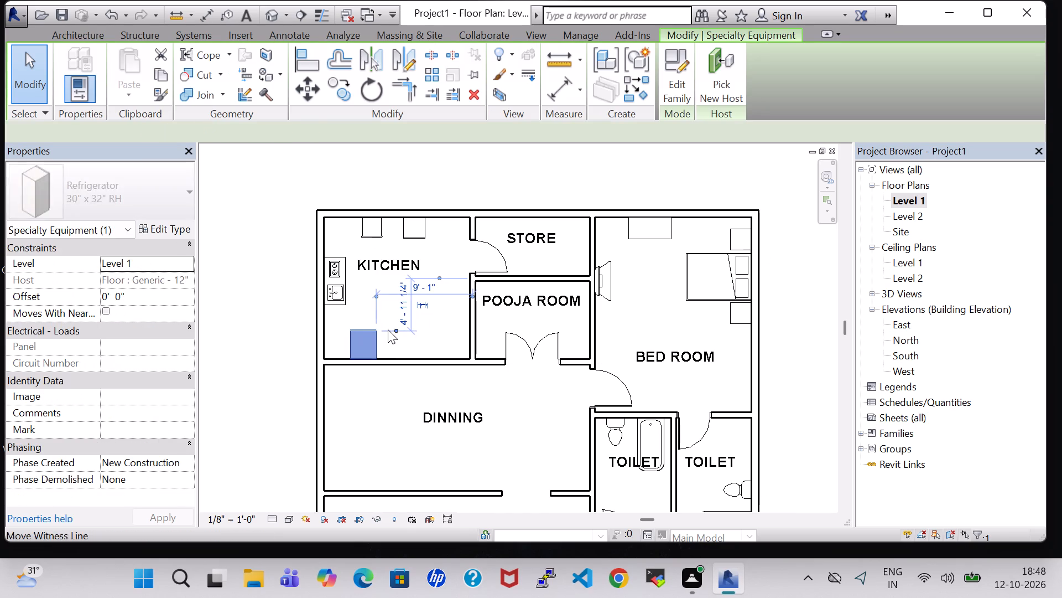
key(Left)
key(Left)
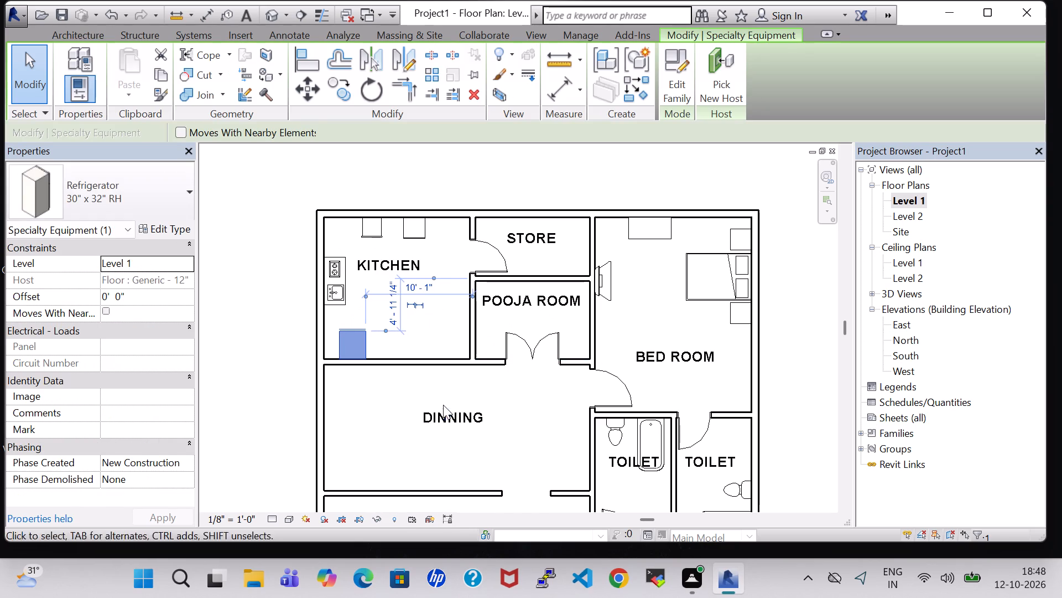
click(443, 405)
click(345, 411)
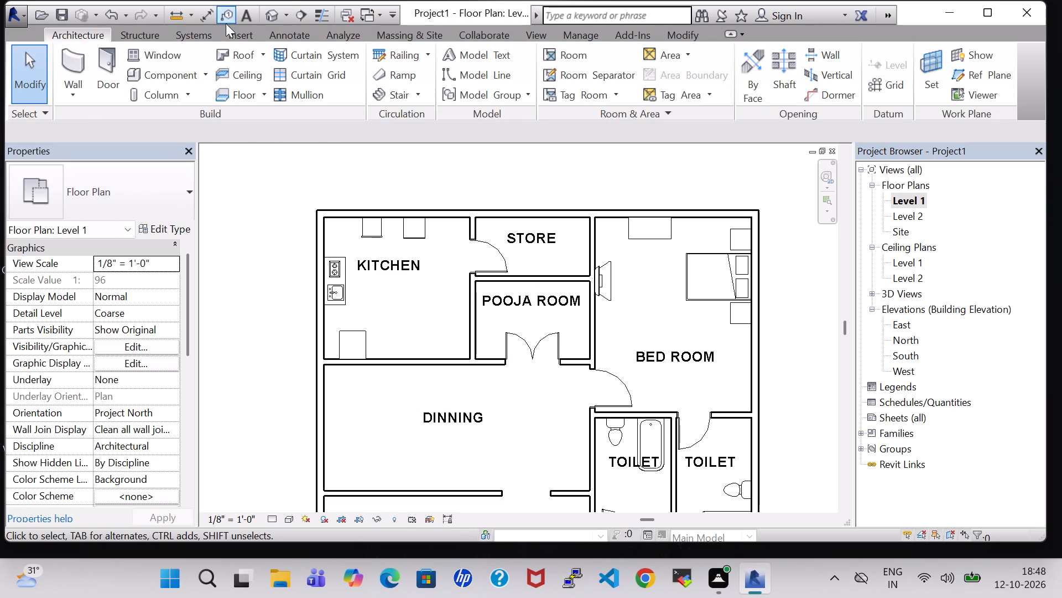
In the 3D view, rotate the refrigerator near the kitchen's southwest corner so its doors face into the room.
click(267, 14)
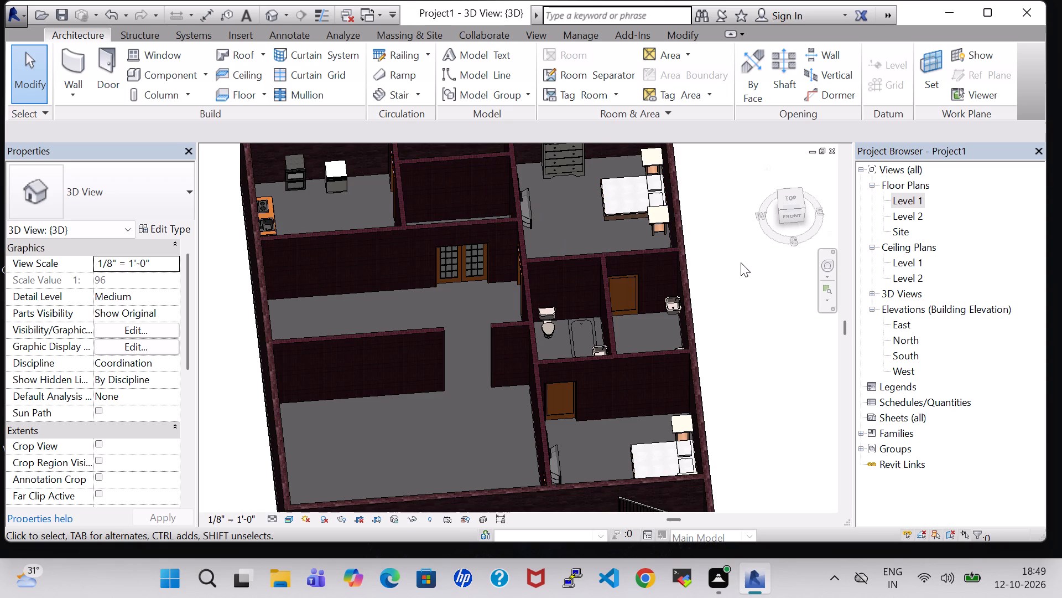
shift+middle_drag(741, 256, 626, 310)
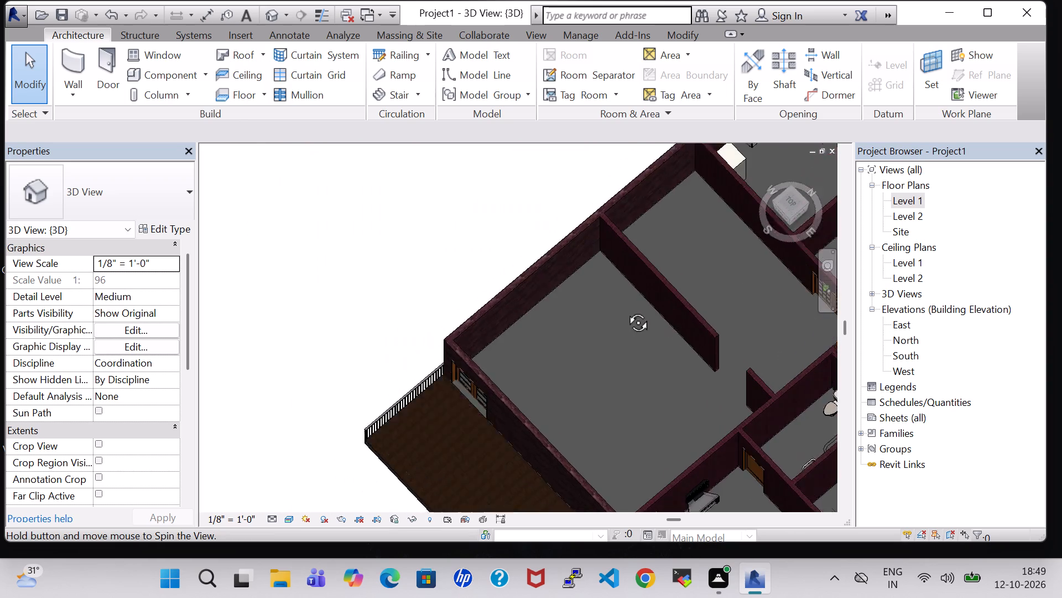
shift+middle_drag(626, 310, 612, 301)
middle_drag(673, 385, 497, 347)
shift+middle_drag(598, 323, 538, 320)
shift+middle_drag(727, 440, 653, 424)
middle_drag(660, 454, 561, 228)
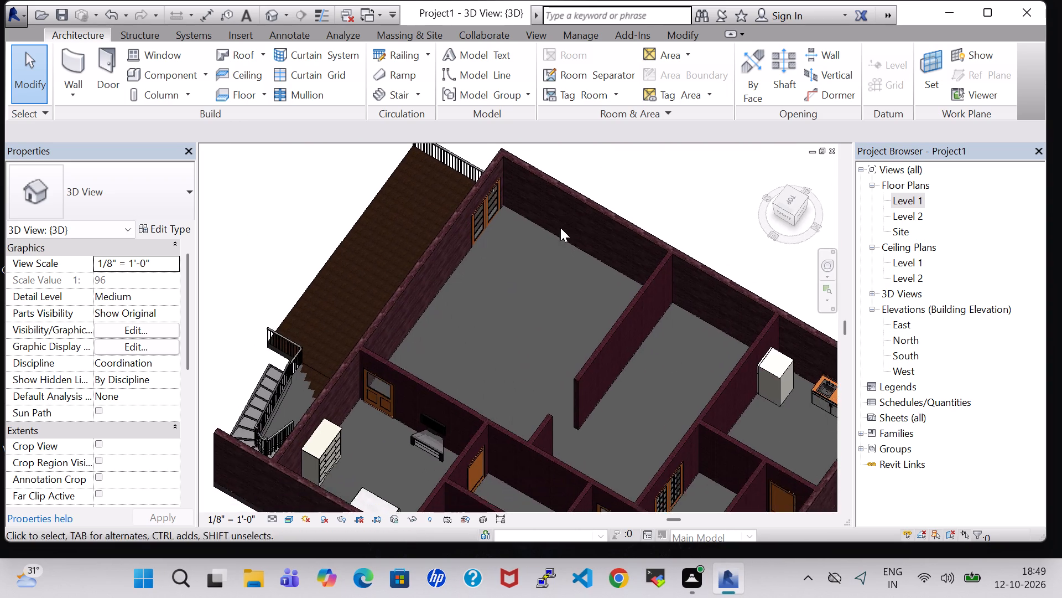
scroll(582, 255, down, 1)
click(752, 351)
click(752, 354)
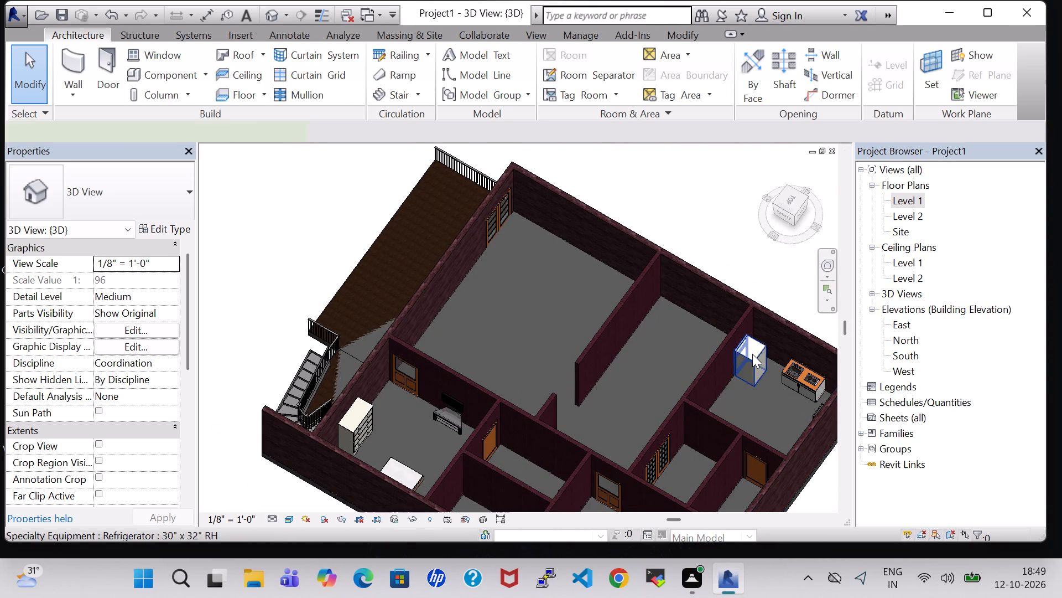
key(space)
key(space)
key(space)
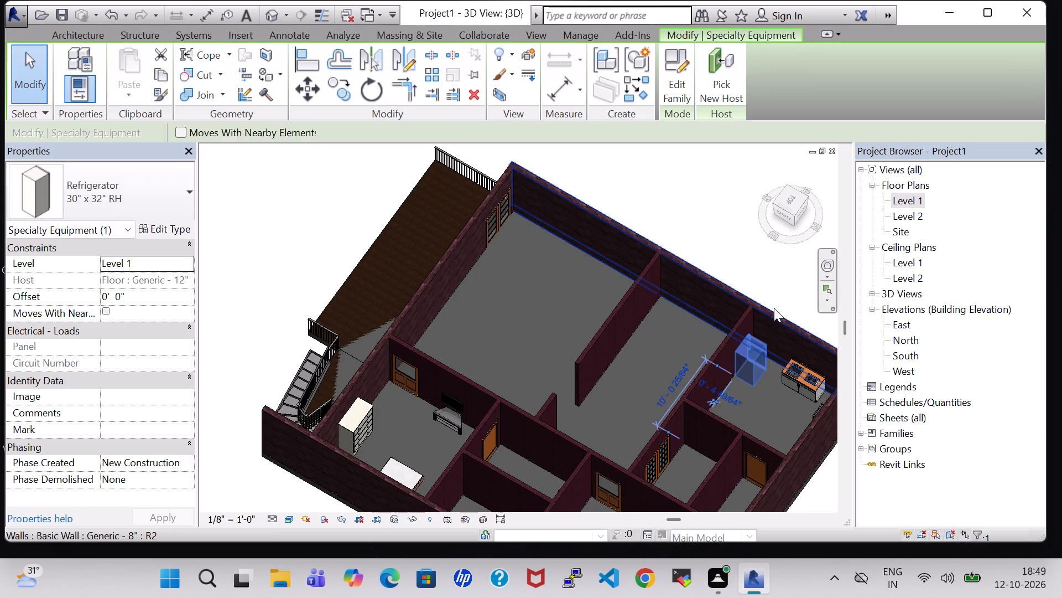
key(space)
key(space)
click(778, 289)
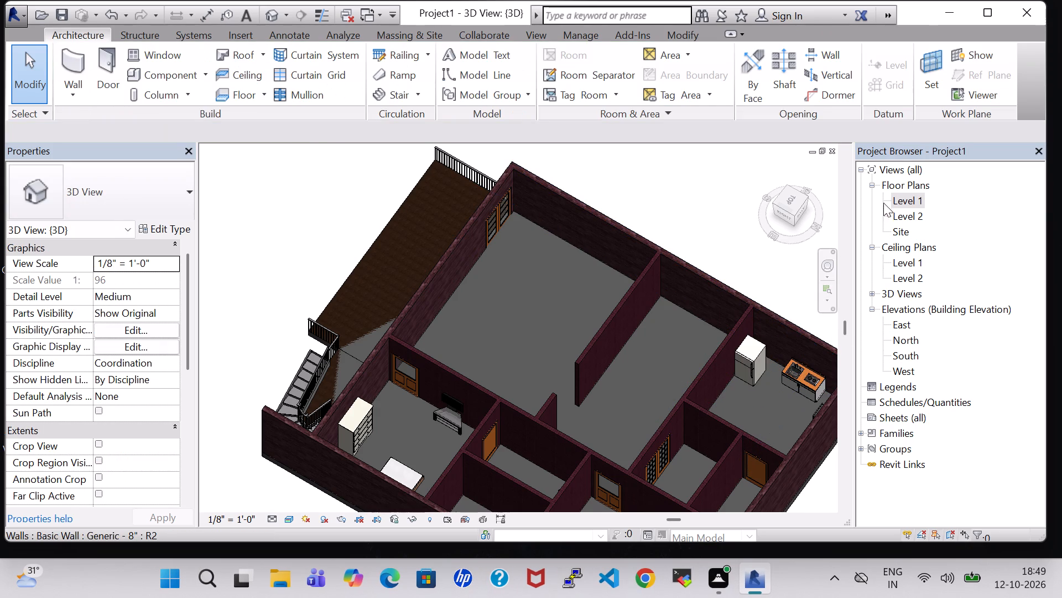
On the Level 1 plan, split the kitchen-dining wall about 8' - 2" and 2' - 8" from the kitchen's east wall and delete the segment between.
double_click(899, 200)
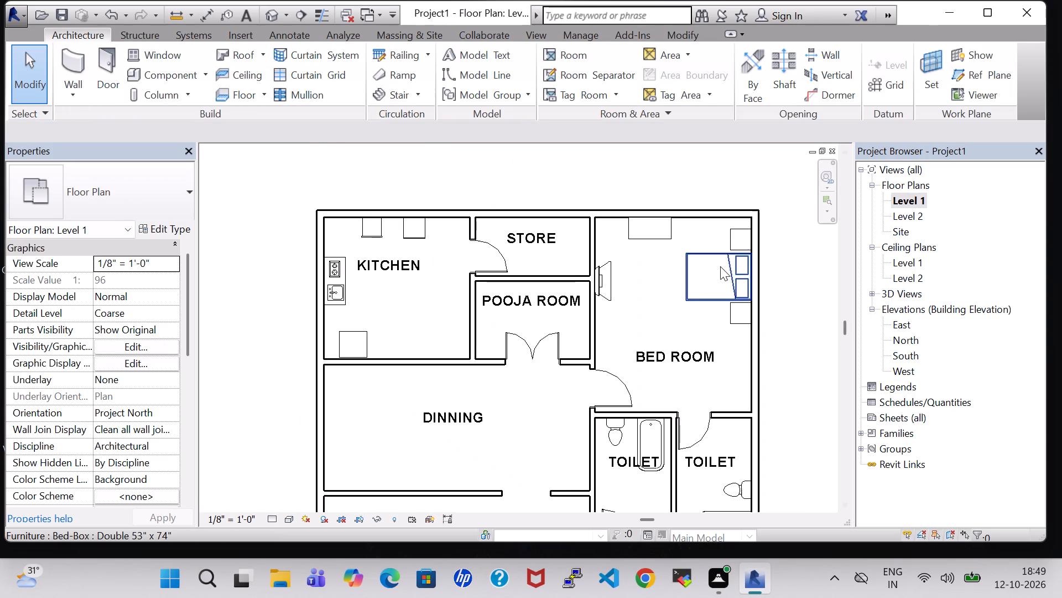
scroll(481, 385, down, 3)
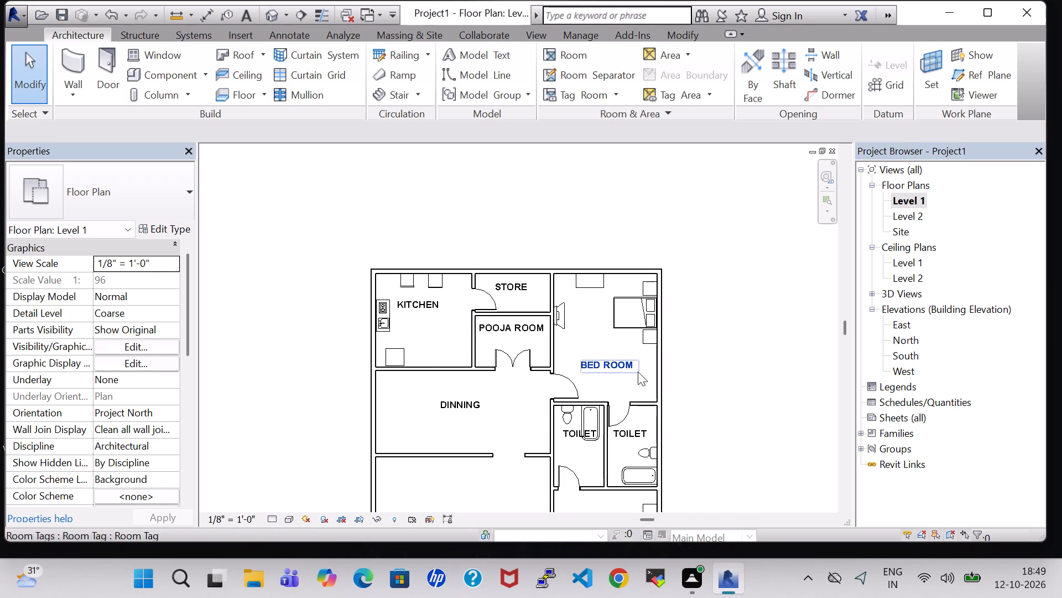
click(686, 34)
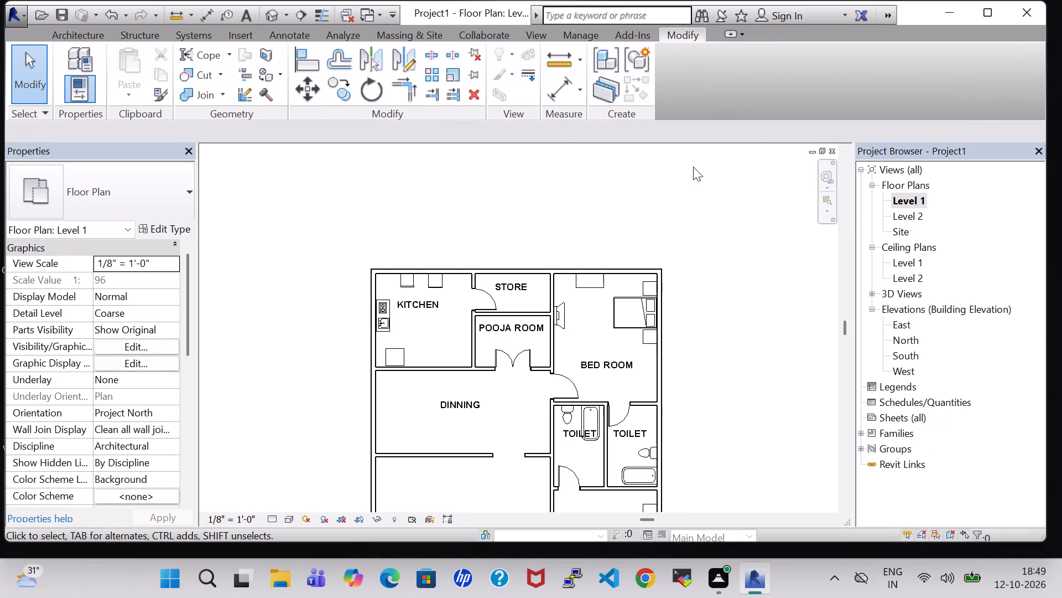
click(435, 55)
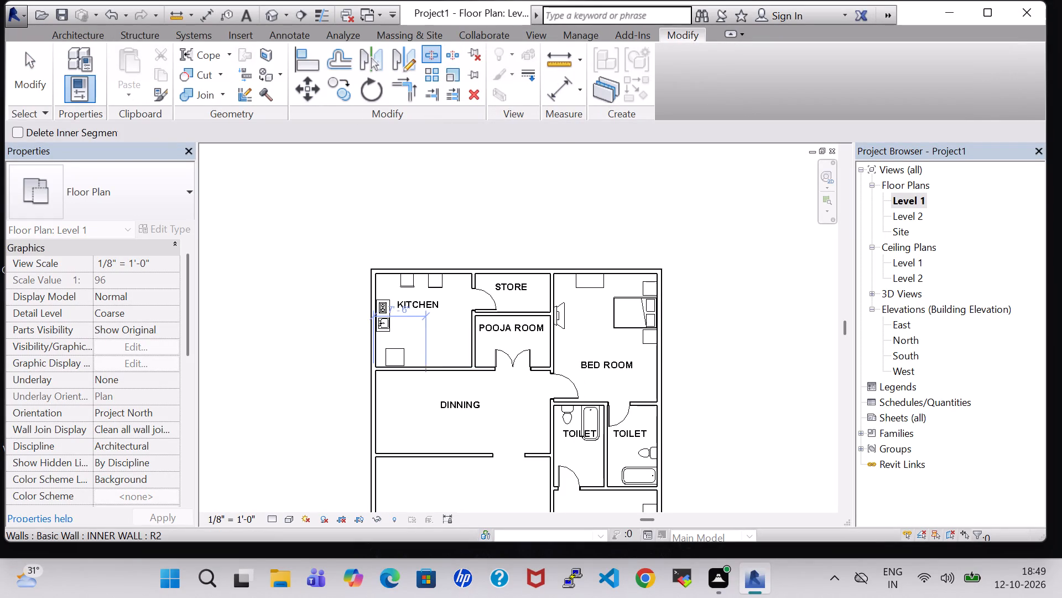
click(417, 368)
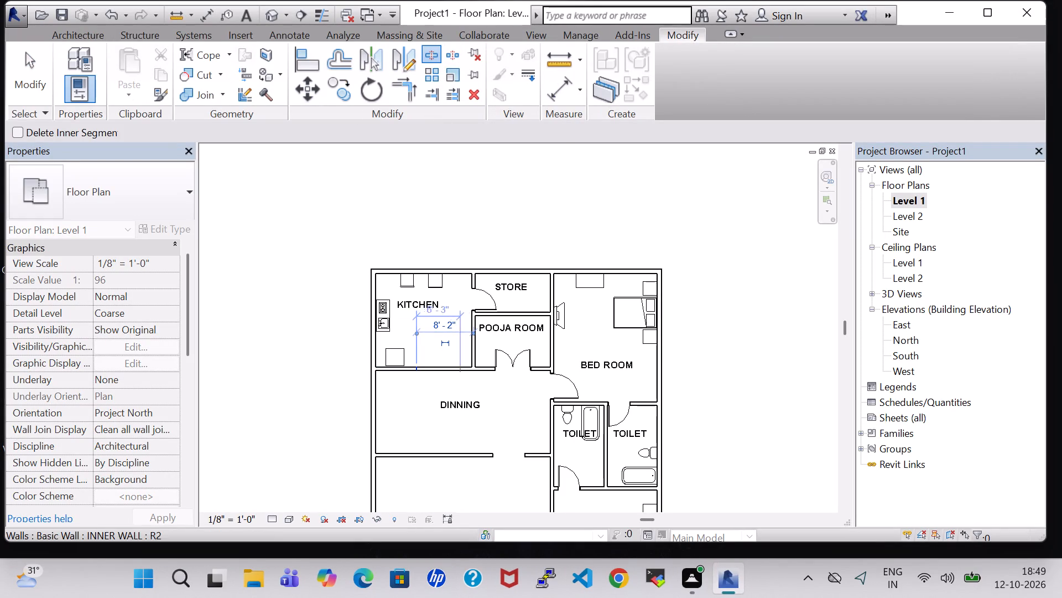
click(455, 368)
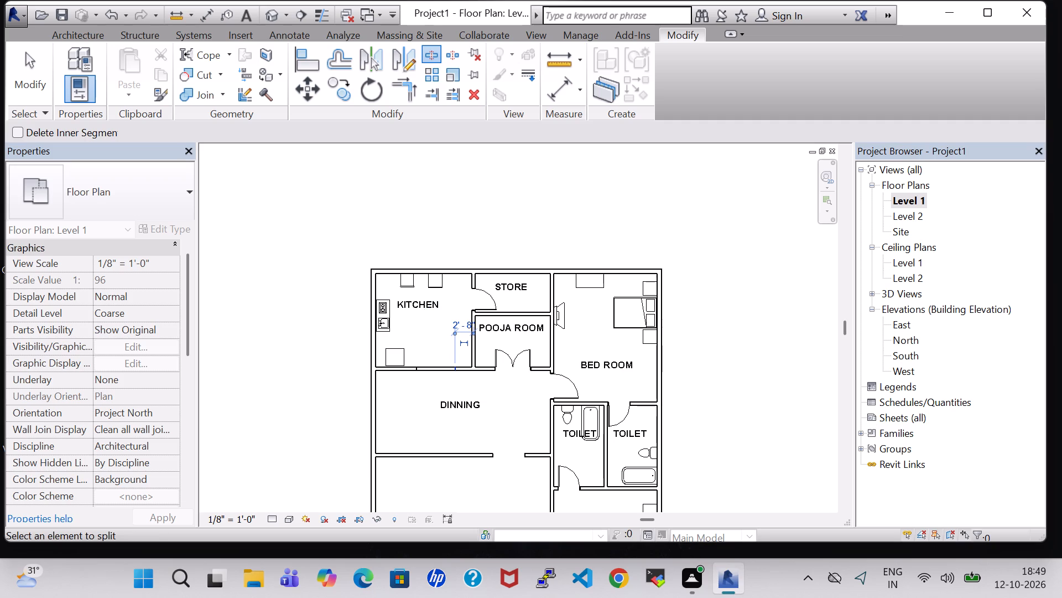
key(Escape)
key(Escape)
click(439, 367)
key(Delete)
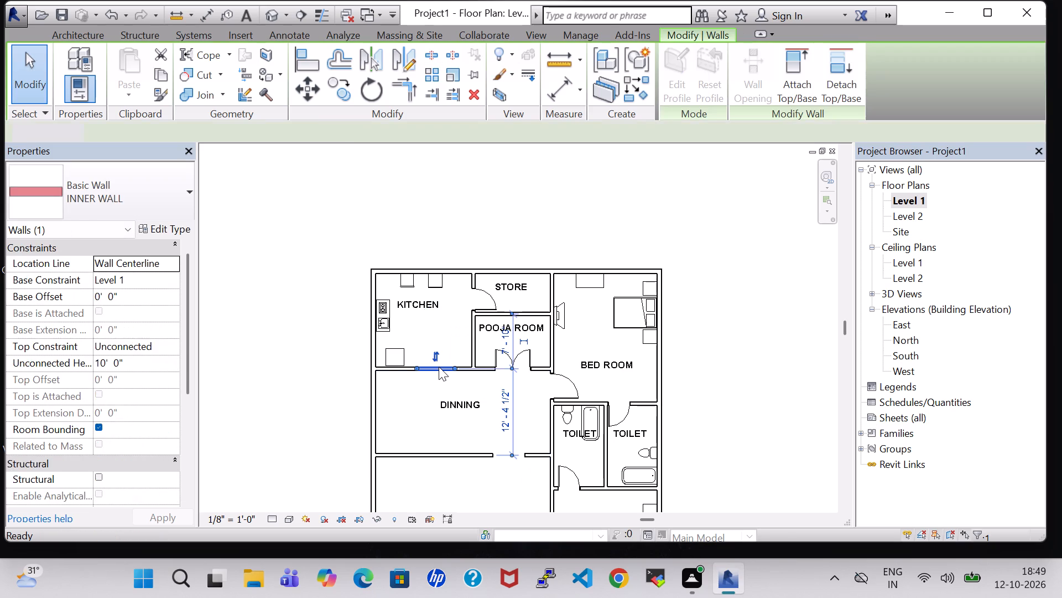
click(917, 524)
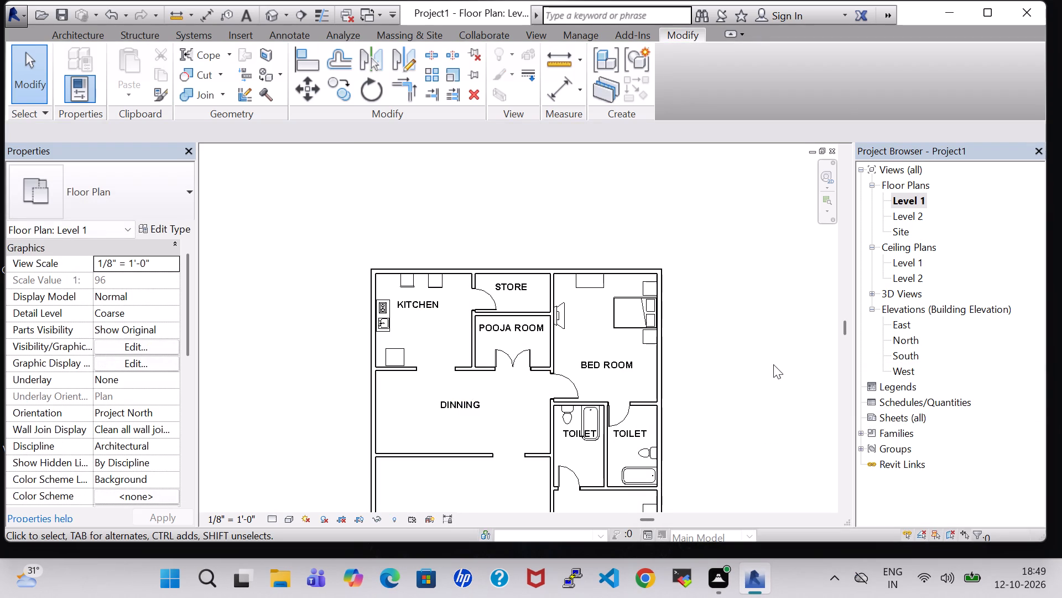
On the Level 1 plan, nudge the KITCHEN room tag slightly south and east, toward the middle of the room.
click(773, 364)
shift+middle_drag(772, 372, 778, 347)
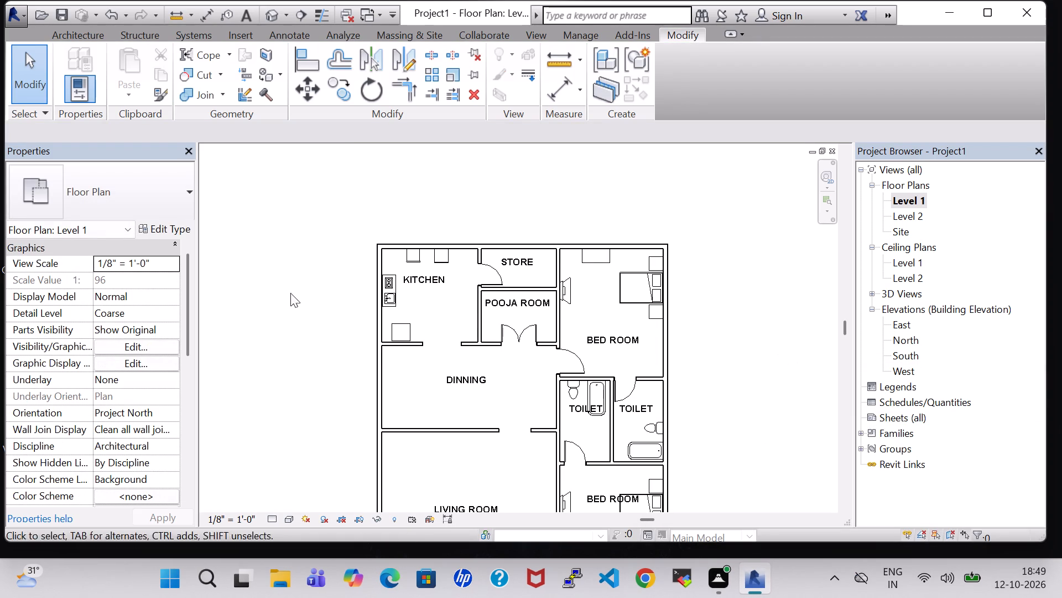
click(438, 281)
key(Down)
key(Down)
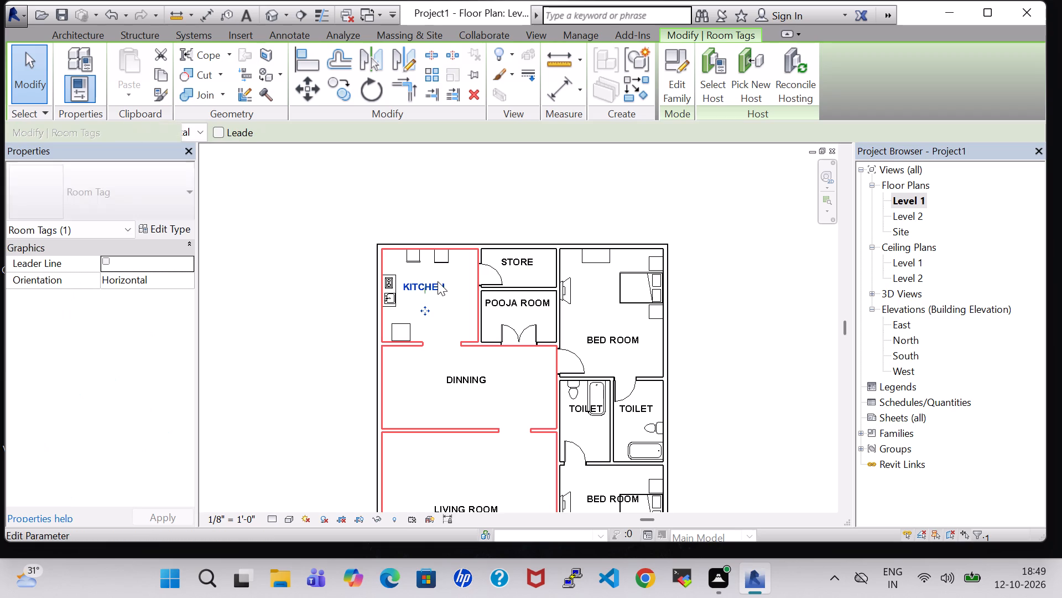
key(Down)
key(Right)
key(Right)
key(Down)
key(Down)
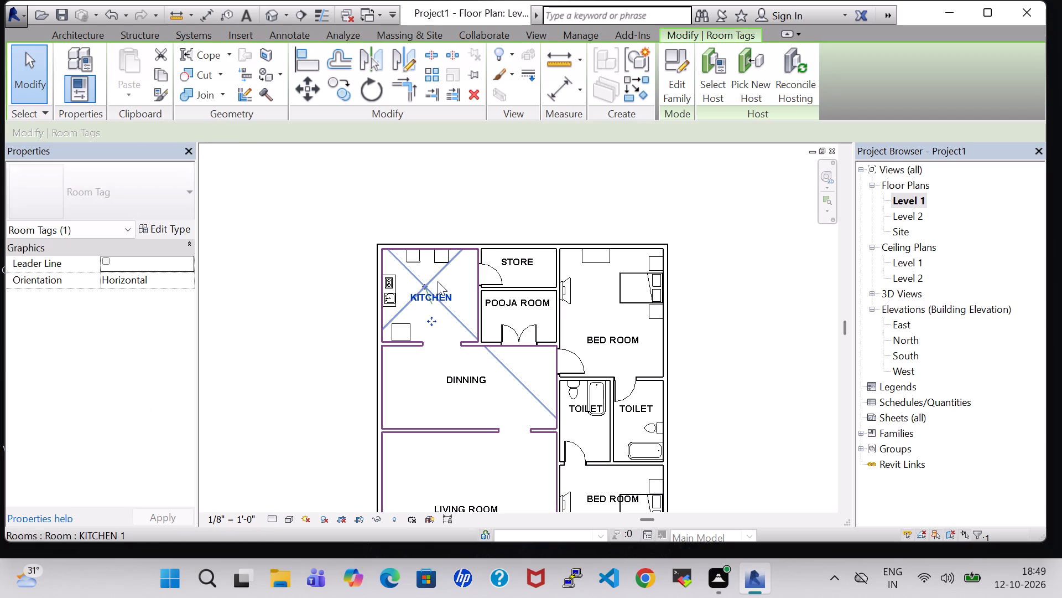
key(Down)
key(Up)
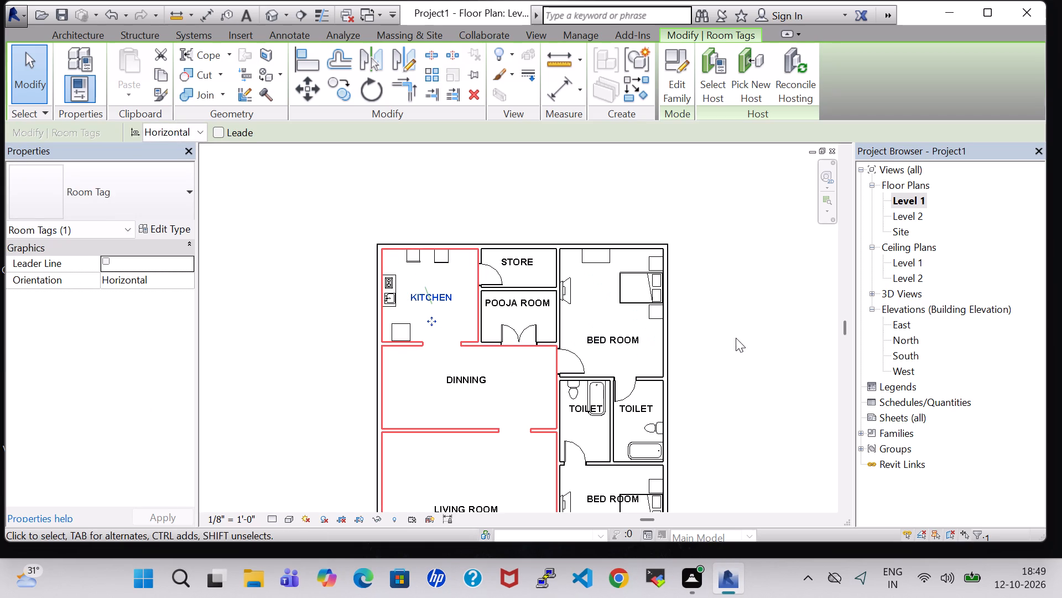
click(736, 338)
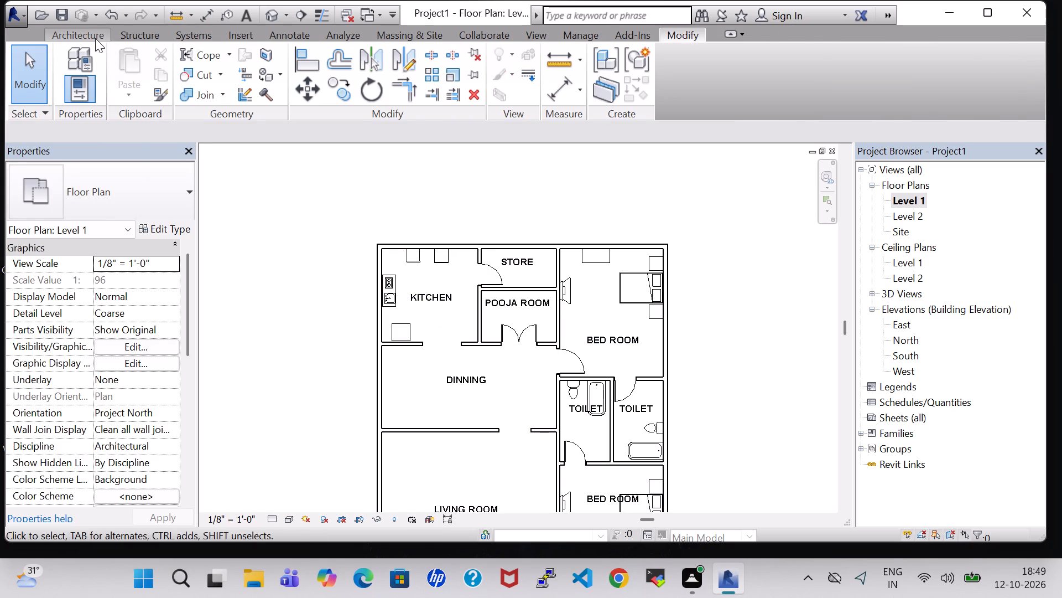
Load the Trash Compactor component family from the Domestic folder of the Specialty Equipment library.
click(95, 38)
click(154, 69)
click(688, 89)
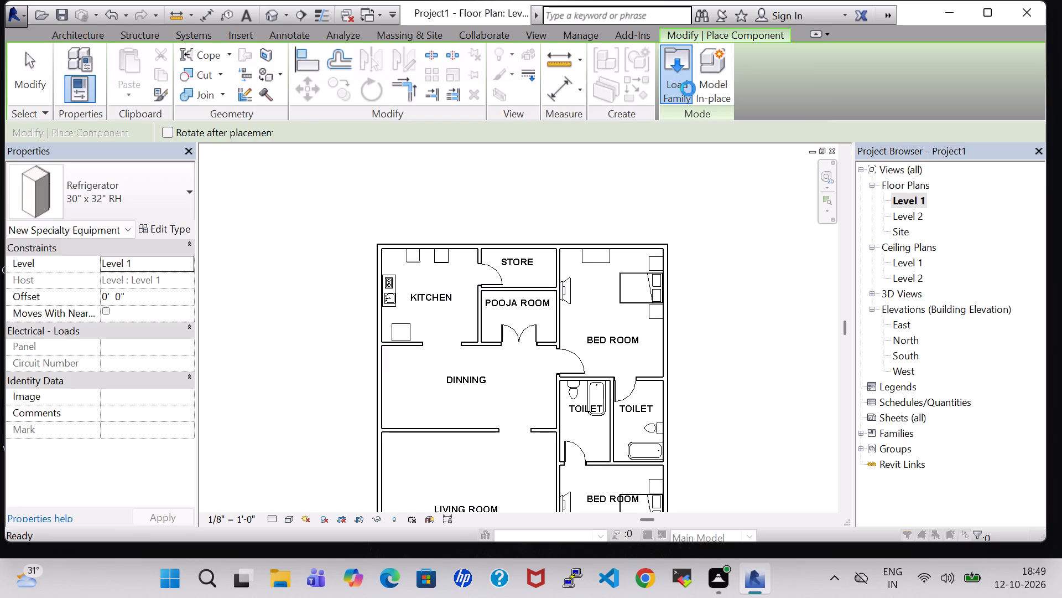
scroll(380, 301, down, 3)
double_click(423, 250)
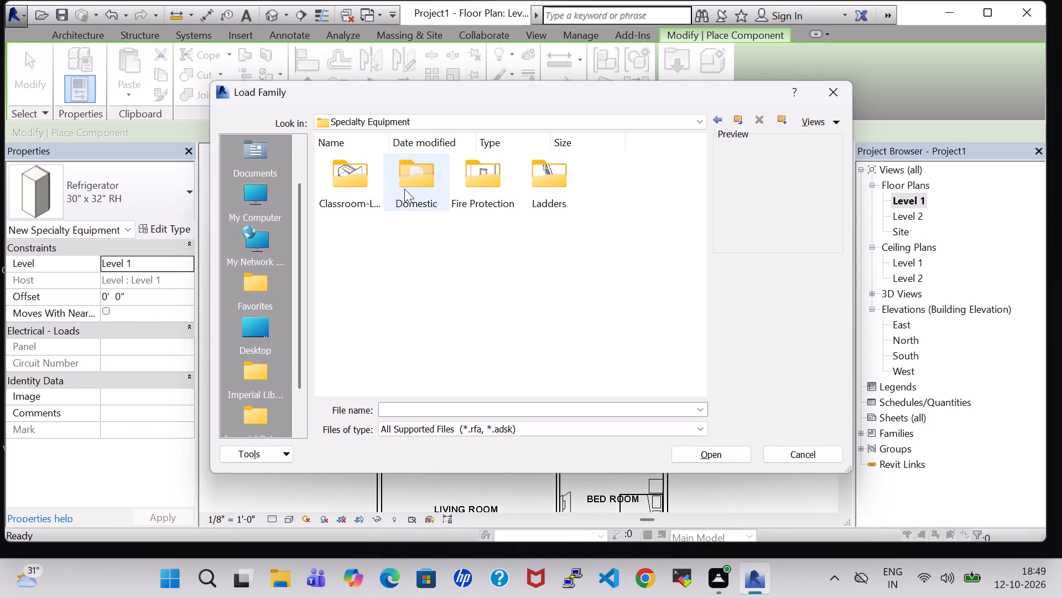
double_click(405, 188)
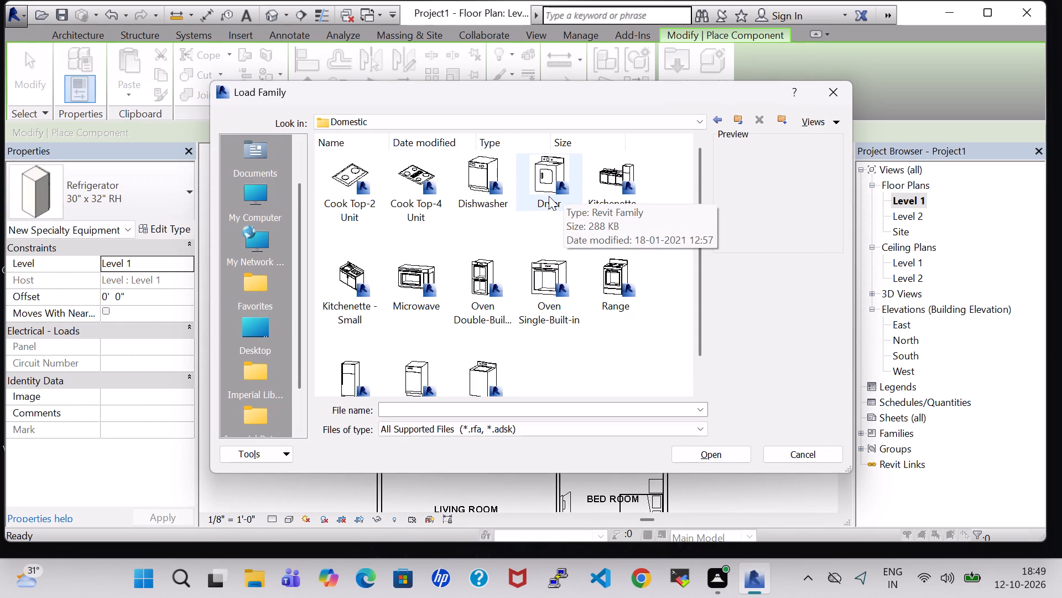
scroll(549, 196, down, 1)
scroll(538, 315, up, 2)
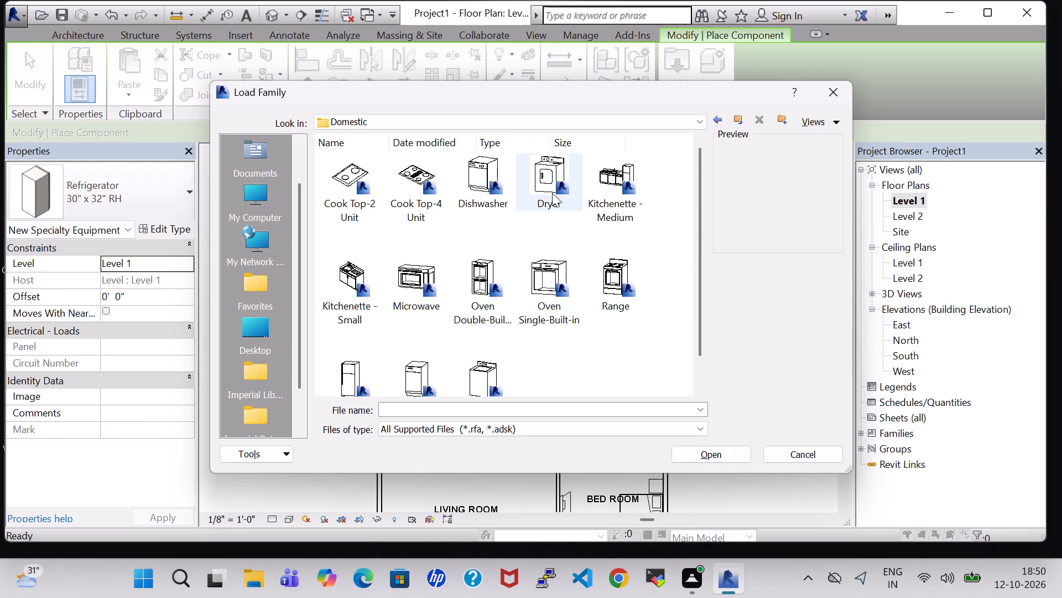
scroll(551, 186, down, 1)
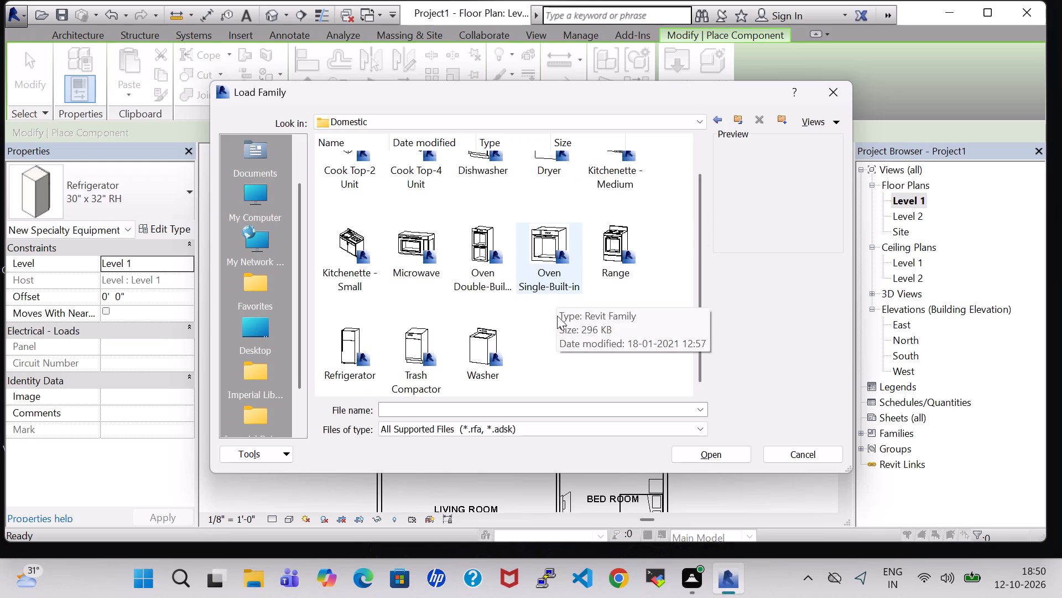
scroll(477, 345, up, 1)
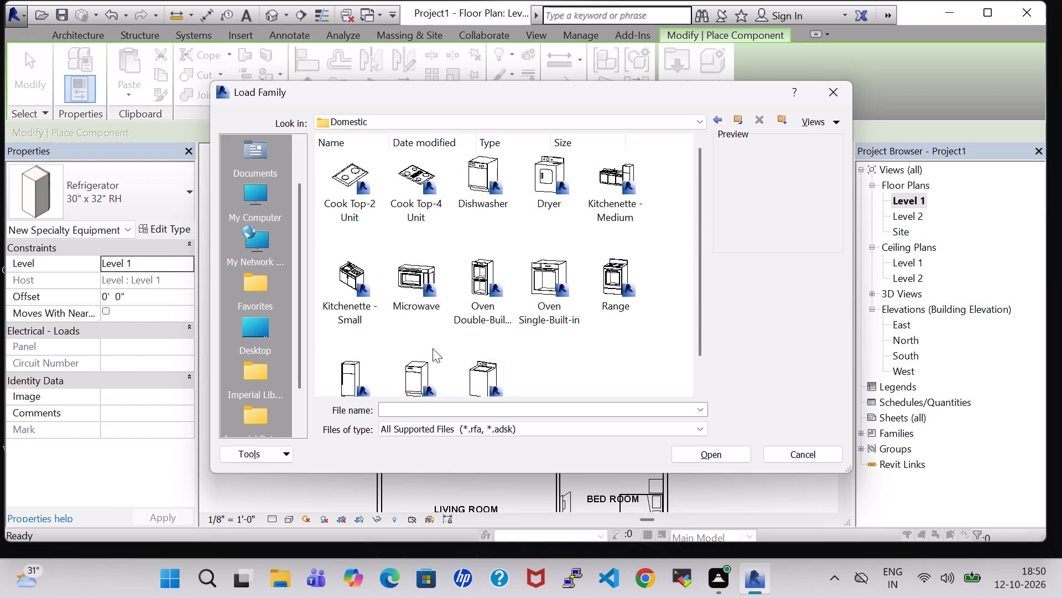
click(417, 373)
click(723, 455)
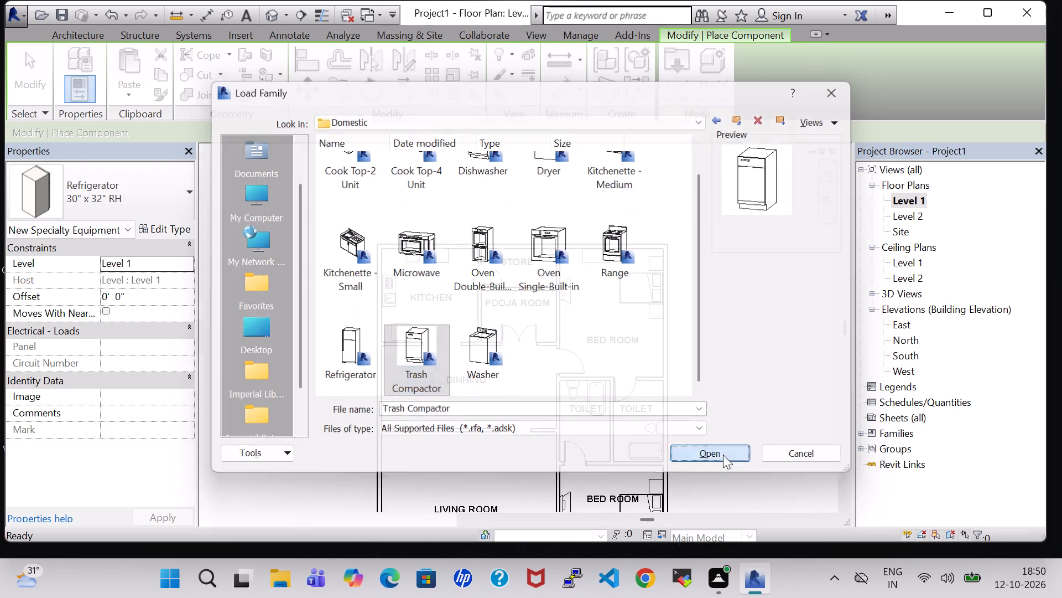
Place the rotated 18" x 24" x 34 1/2" trash compactor against the kitchen's west wall, about 1' - 7" from the north wall, and check it in 3D.
scroll(404, 324, up, 4)
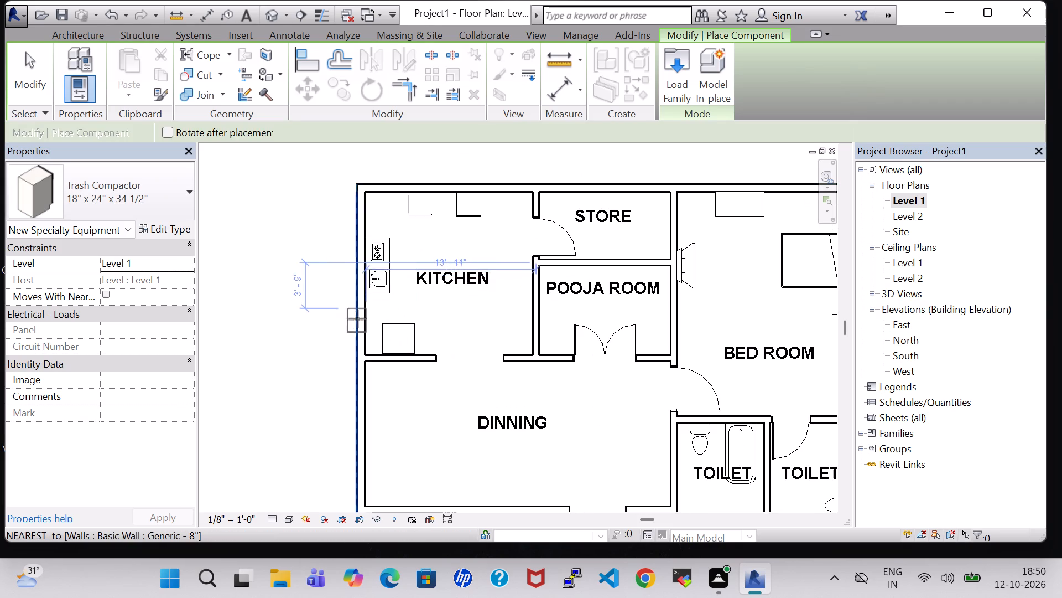
key(space)
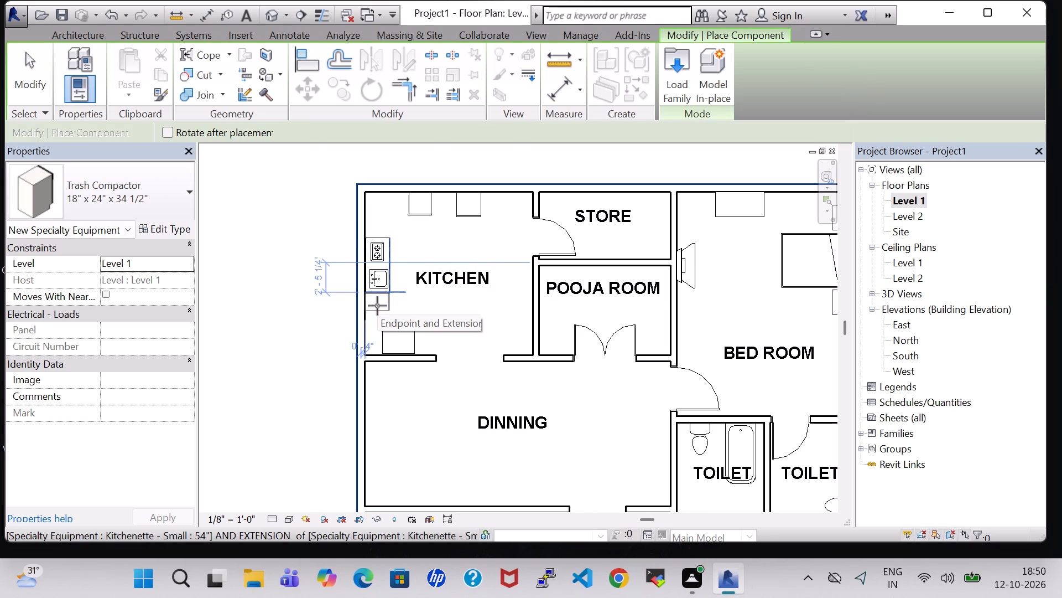
click(373, 217)
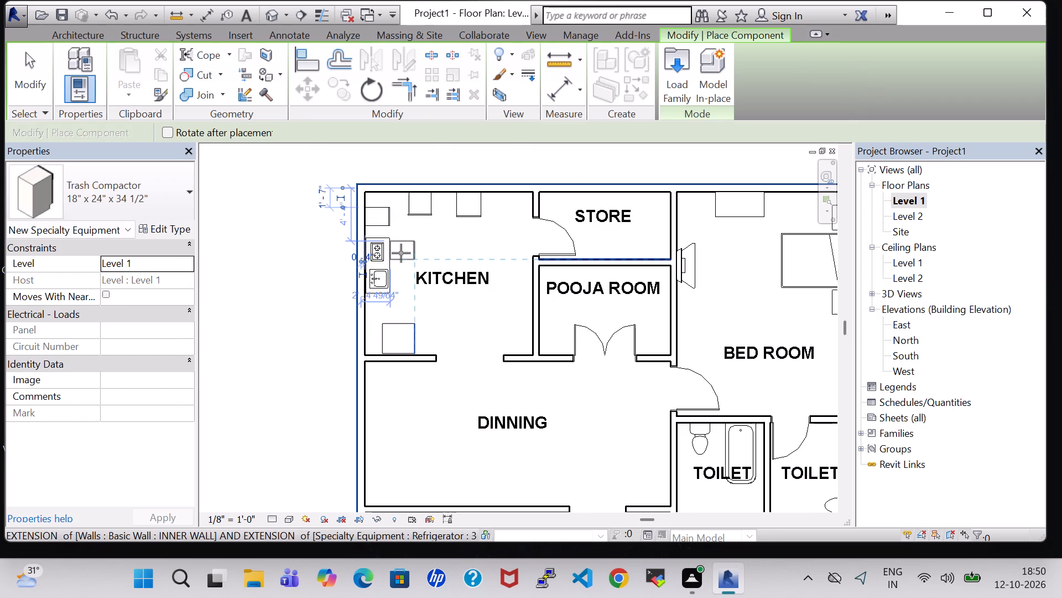
key(Escape)
key(Escape)
click(264, 11)
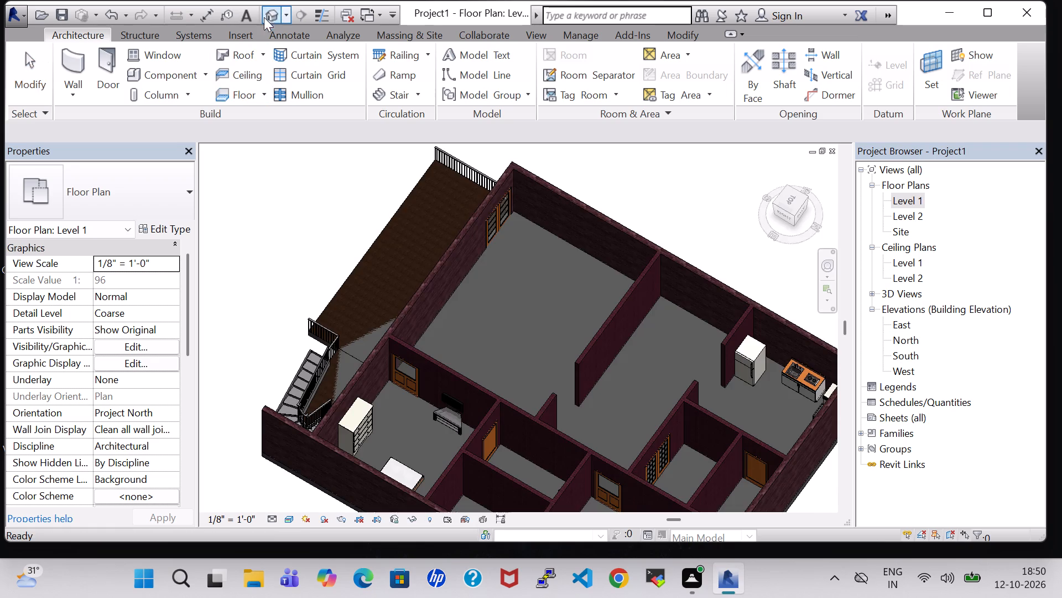
shift+middle_drag(788, 407, 789, 407)
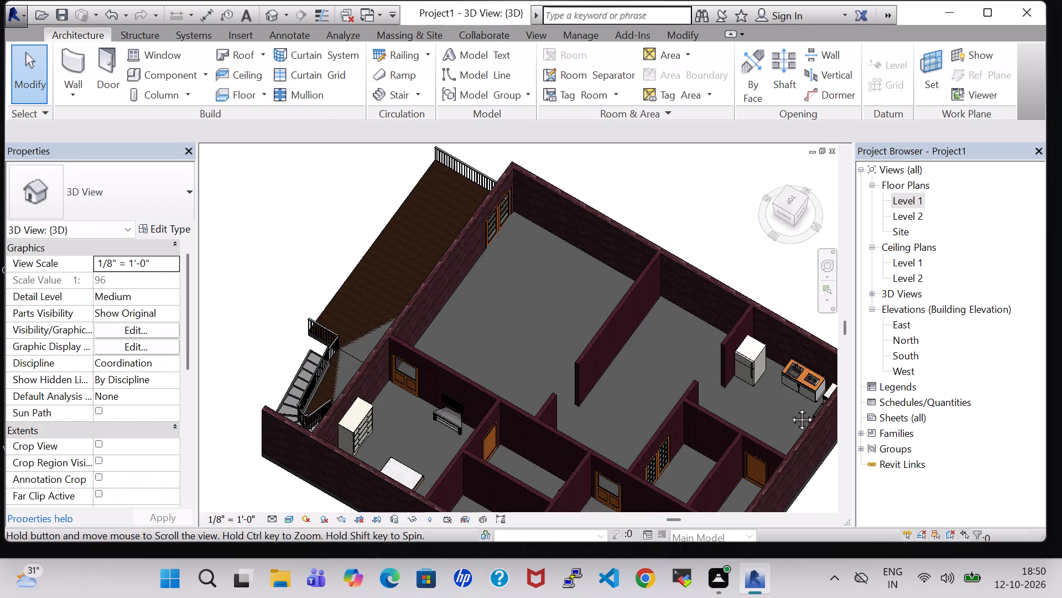
shift+middle_drag(789, 407, 826, 396)
shift+middle_drag(696, 382, 729, 296)
On the Level 1 plan, load the Entertainment Center from Furniture Storage and place it against the store's north wall, about 2' - 7" from the east wall.
double_click(902, 199)
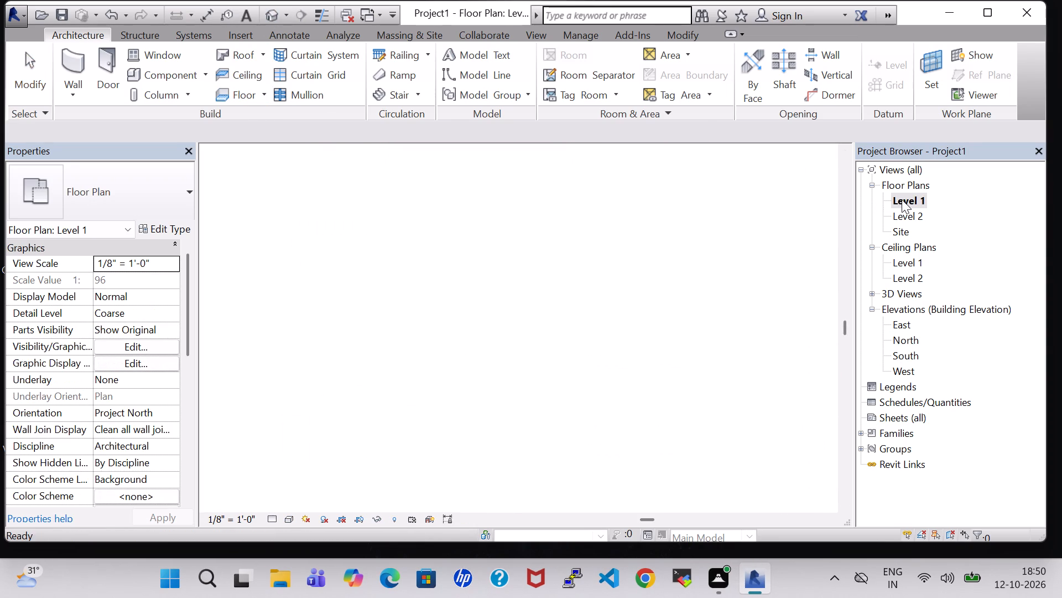
scroll(524, 364, down, 1)
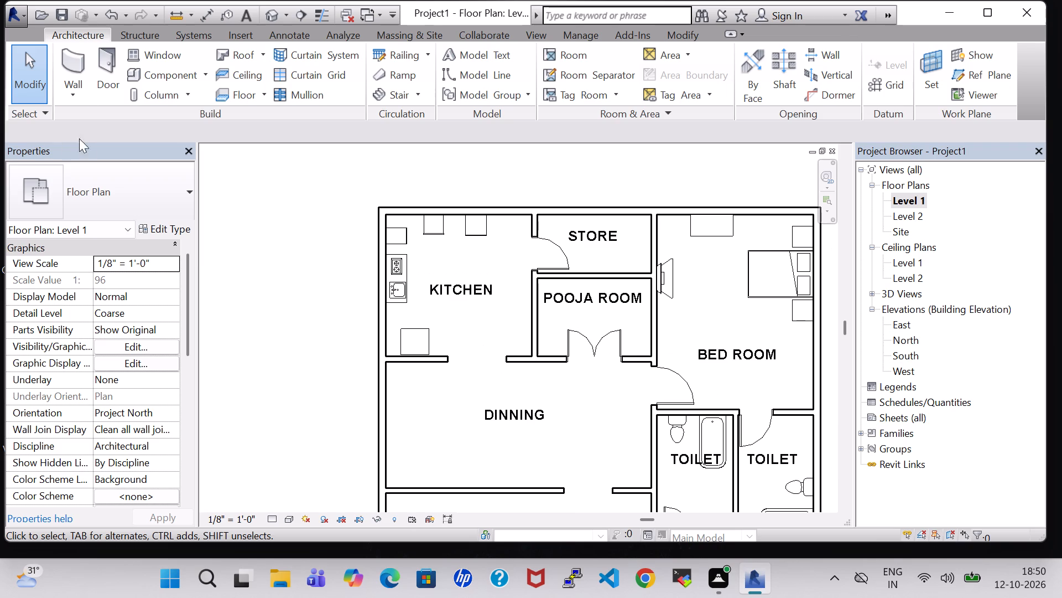
click(165, 74)
click(673, 76)
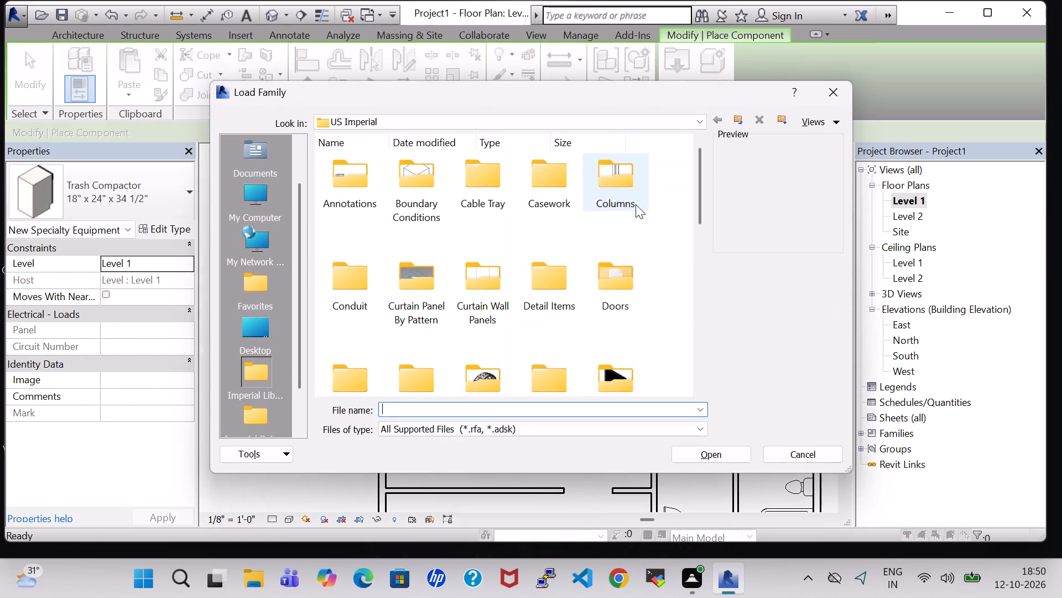
scroll(628, 213, down, 1)
double_click(596, 244)
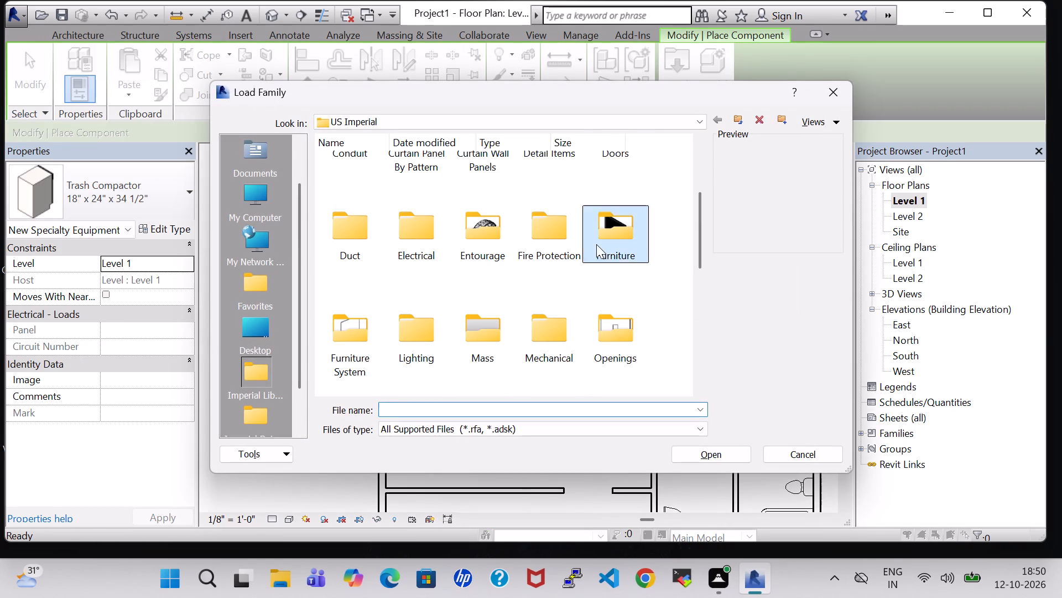
double_click(486, 187)
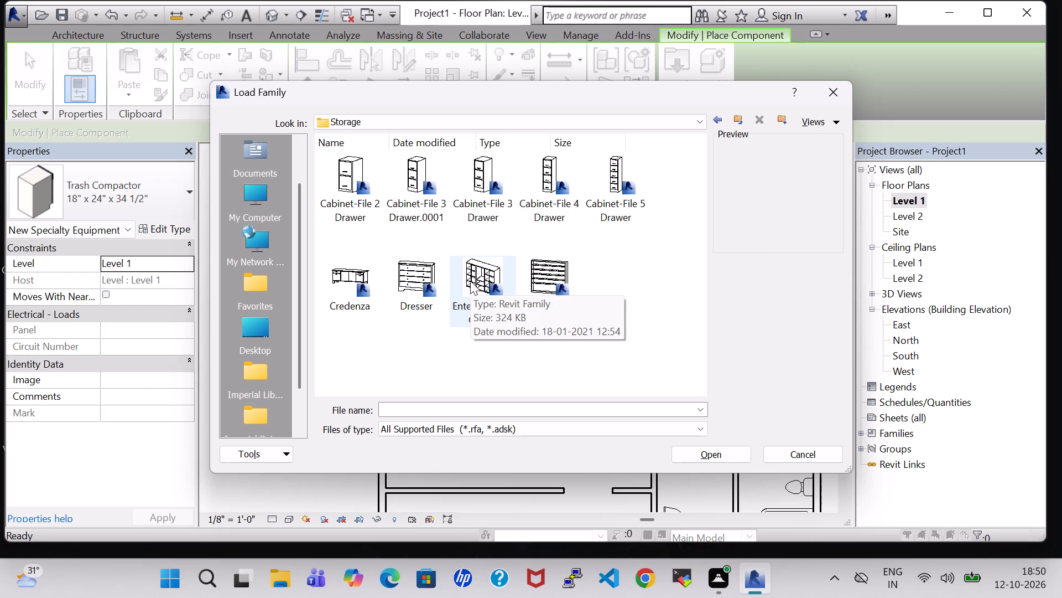
click(487, 290)
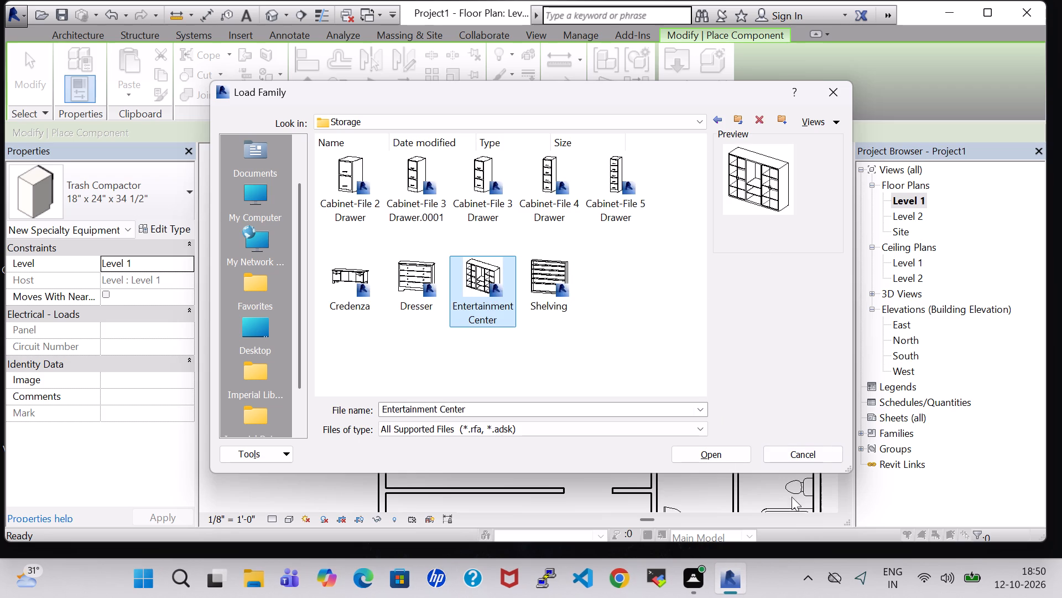
click(705, 455)
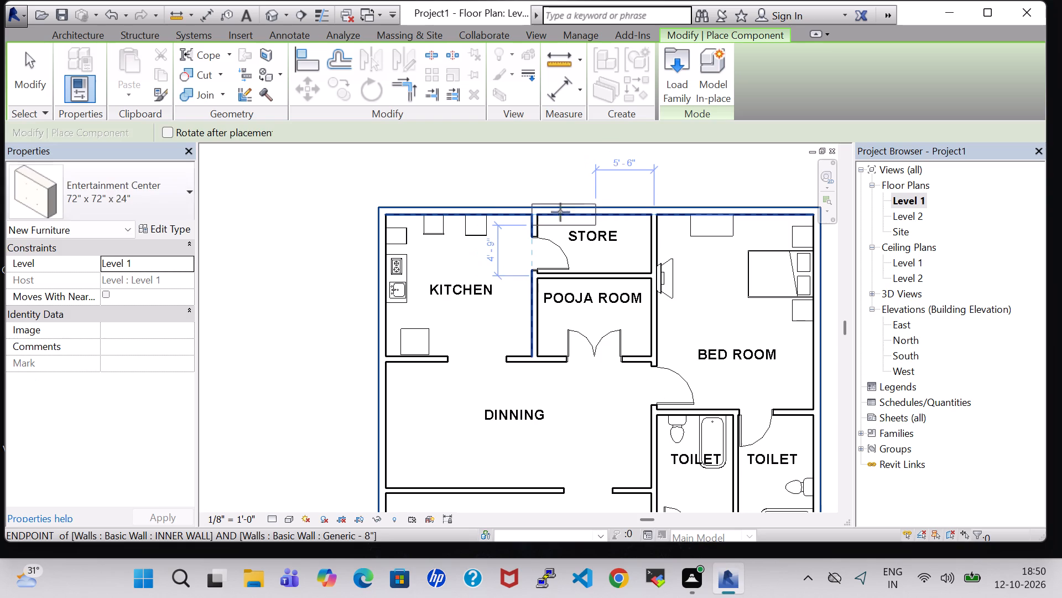
click(595, 225)
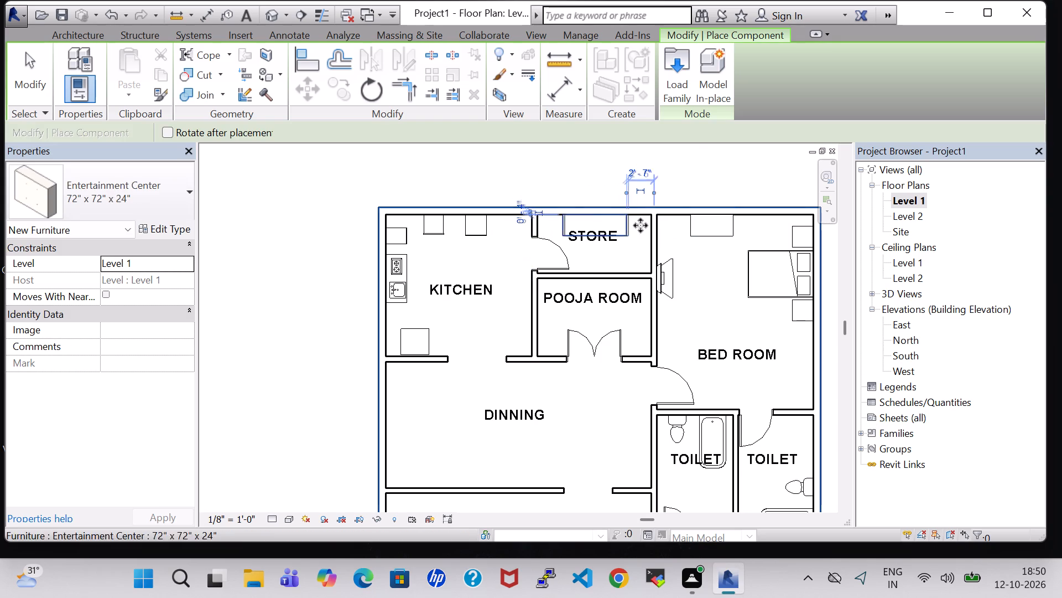
key(Escape)
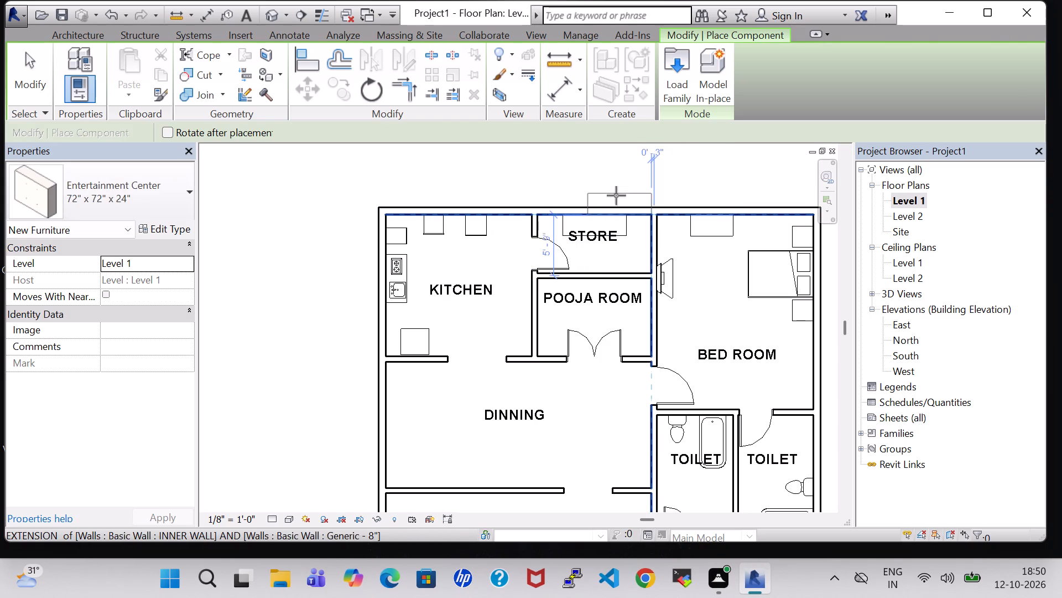
key(Escape)
Examine the furnished rooms from several angles in the 3D view, focusing on the store and kitchen.
click(266, 9)
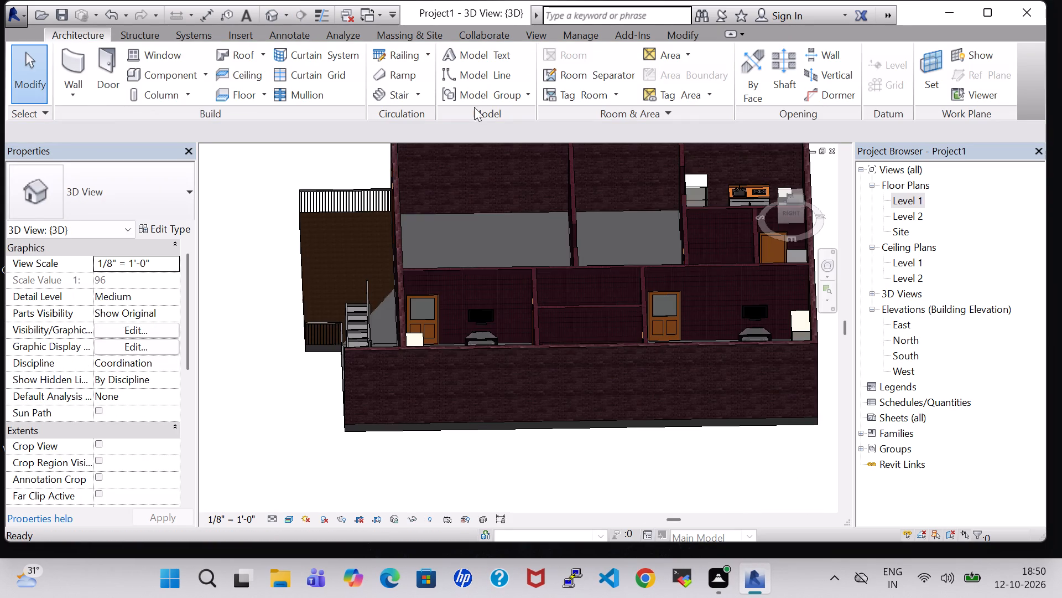
shift+middle_drag(574, 463, 663, 452)
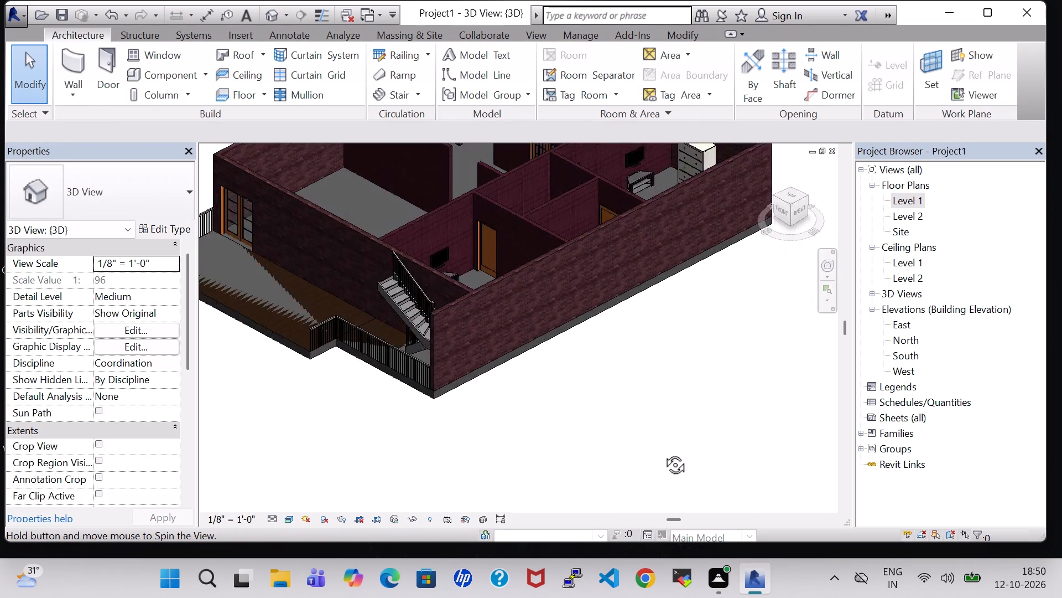
shift+middle_drag(663, 452, 664, 375)
shift+middle_drag(664, 375, 725, 430)
middle_drag(556, 242, 743, 400)
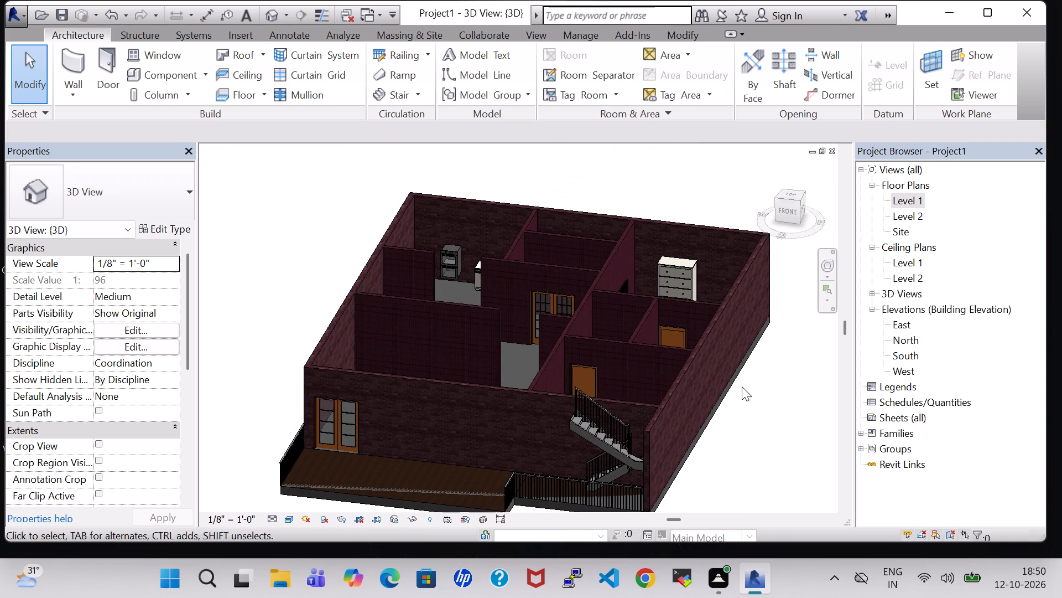
shift+middle_click(742, 386)
shift+middle_drag(645, 182, 667, 263)
middle_drag(473, 231, 481, 406)
shift+middle_drag(499, 186, 513, 242)
On the Level 1 plan, load the Shelving component family from the Storage folder of the Furniture library.
double_click(900, 202)
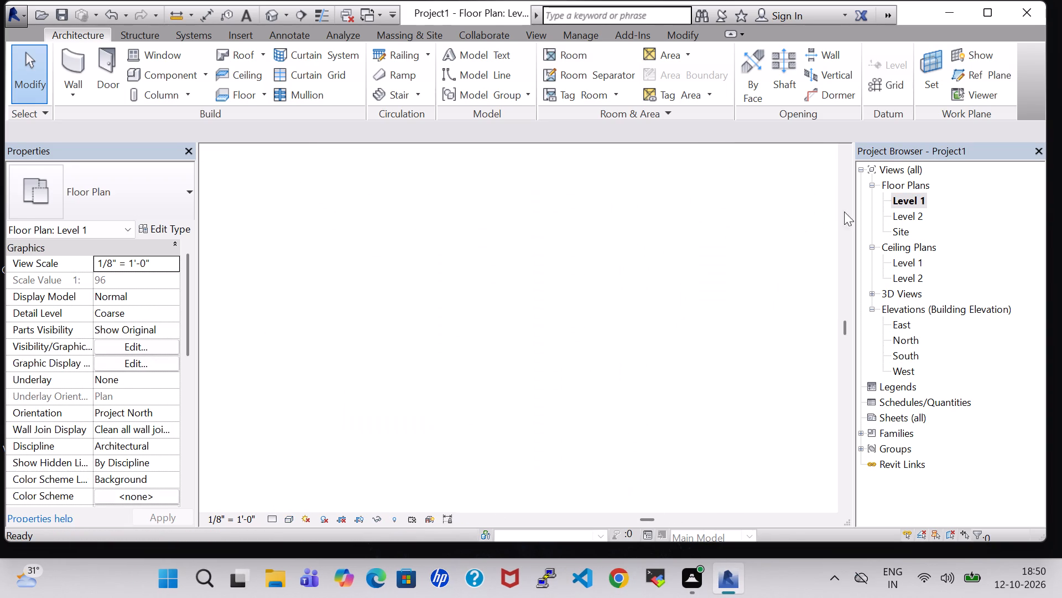
scroll(730, 228, down, 2)
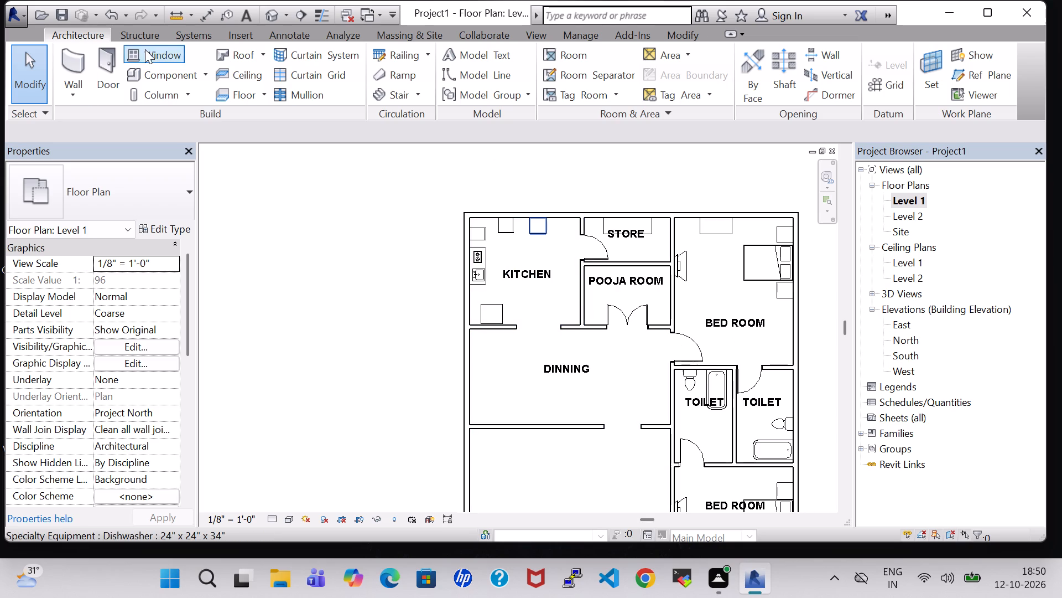
click(153, 71)
click(683, 58)
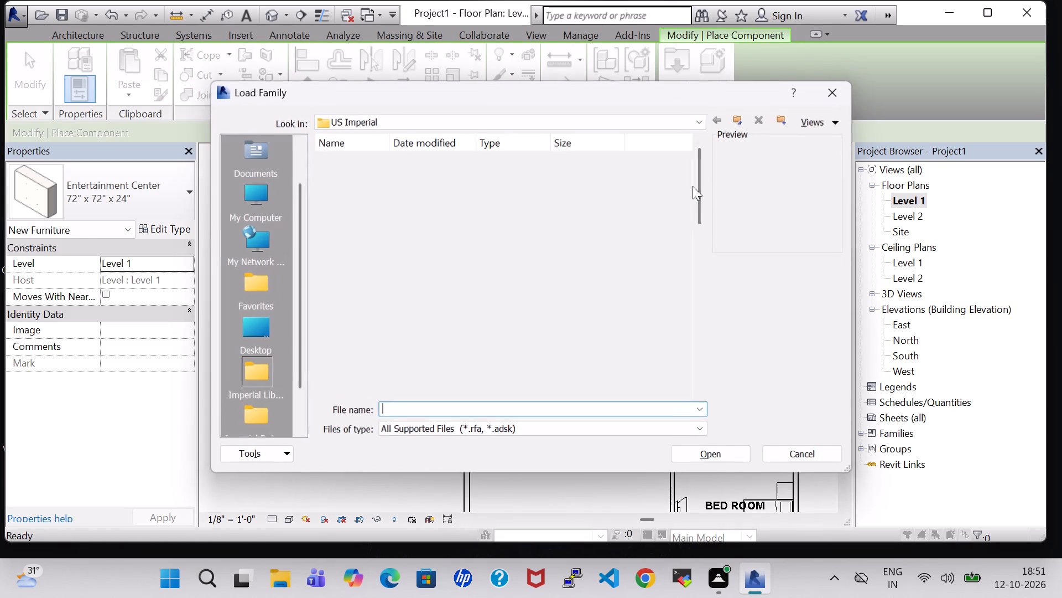
scroll(626, 266, down, 1)
double_click(643, 236)
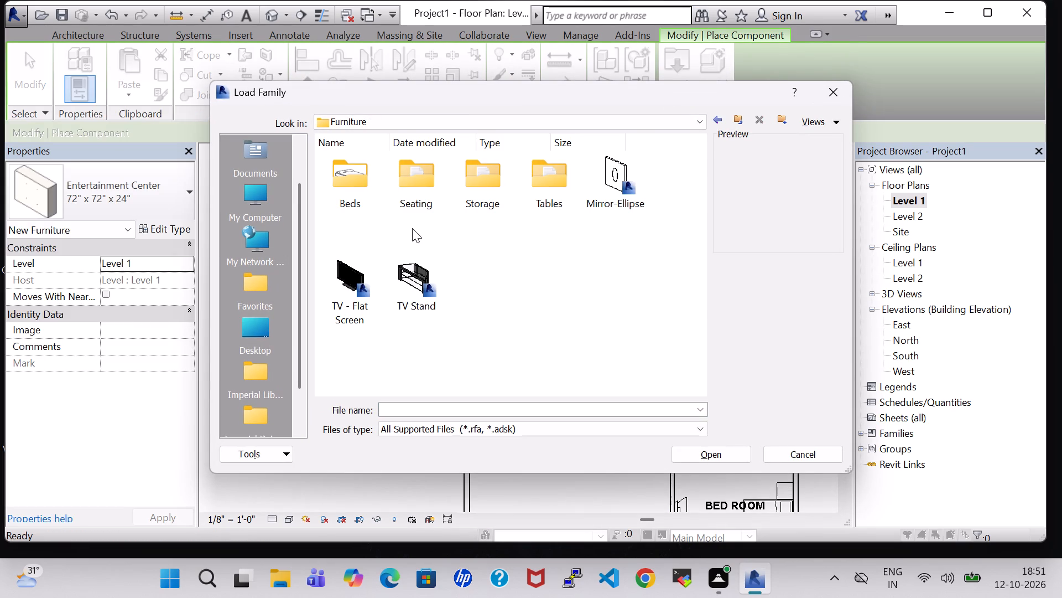
double_click(529, 178)
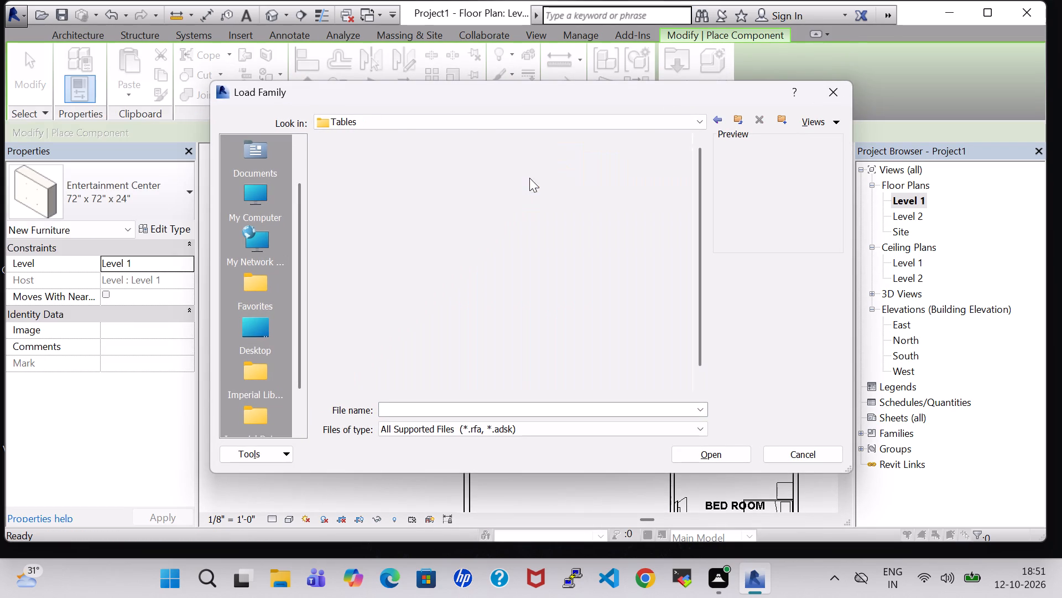
click(715, 115)
double_click(465, 182)
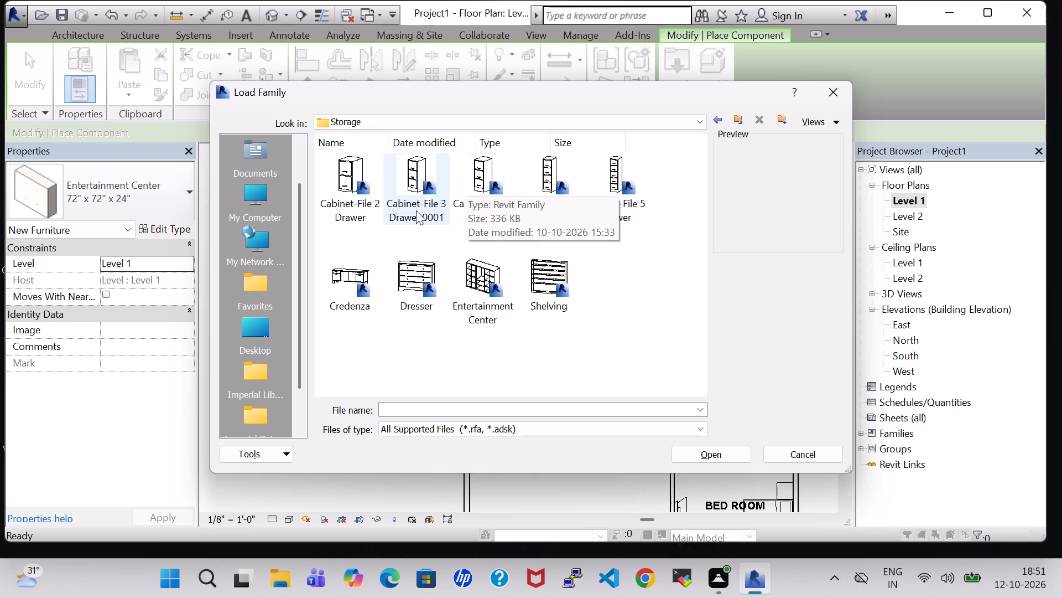
click(352, 280)
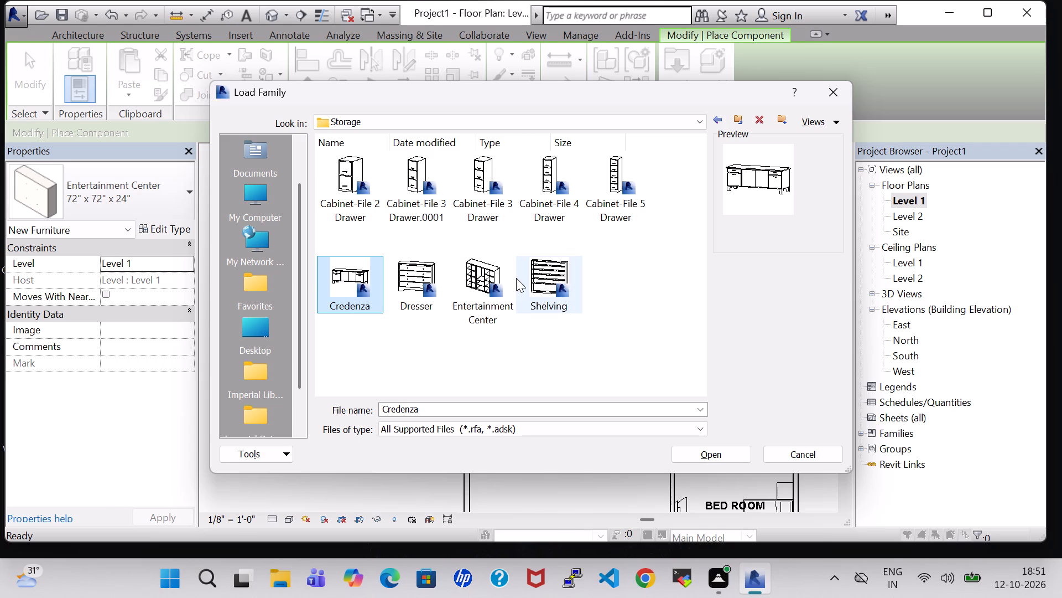
click(538, 282)
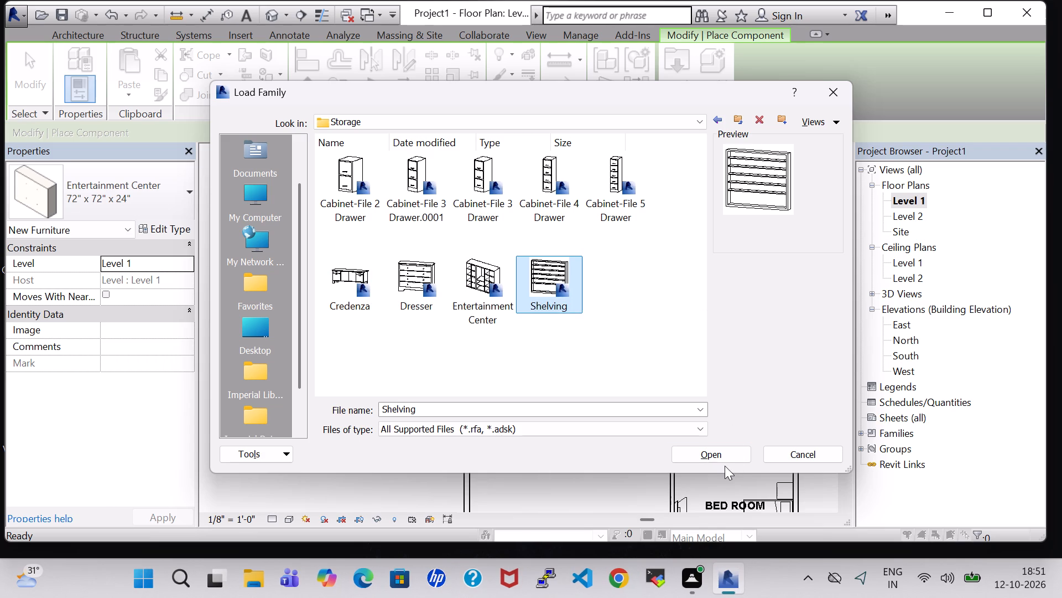
click(725, 466)
click(725, 458)
Place a 36" x 10" x 72" shelving unit against the Pooja Room's north wall near its middle, and check it in 3D.
scroll(594, 348, up, 5)
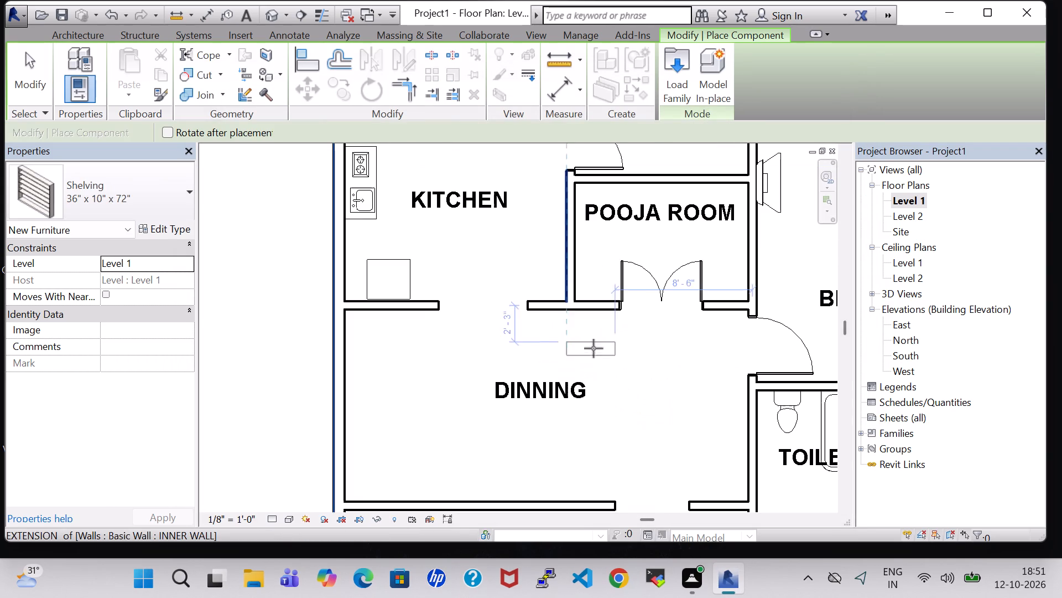
click(648, 194)
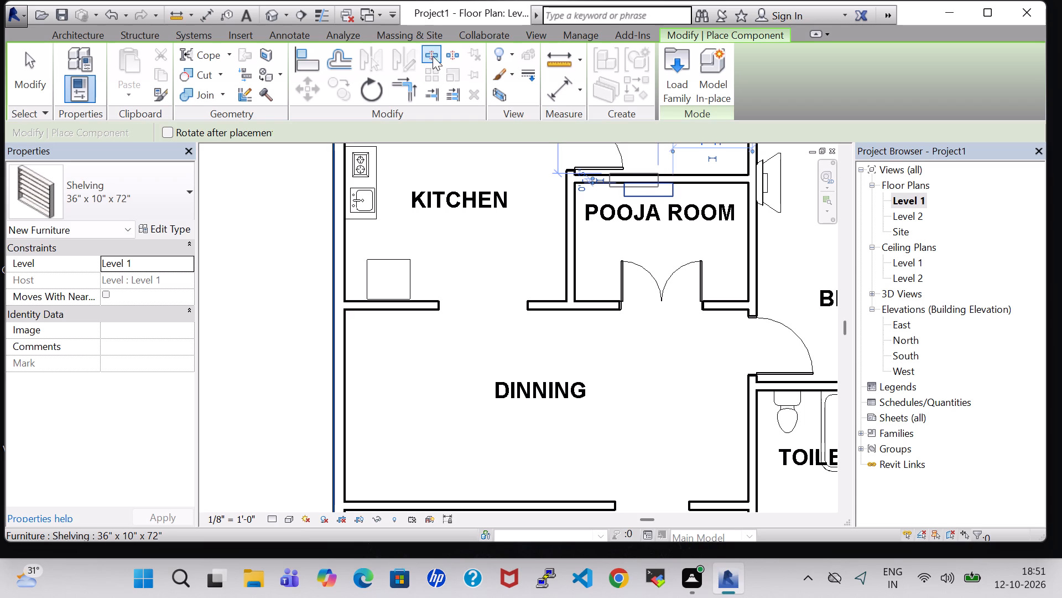
key(Escape)
key(Escape)
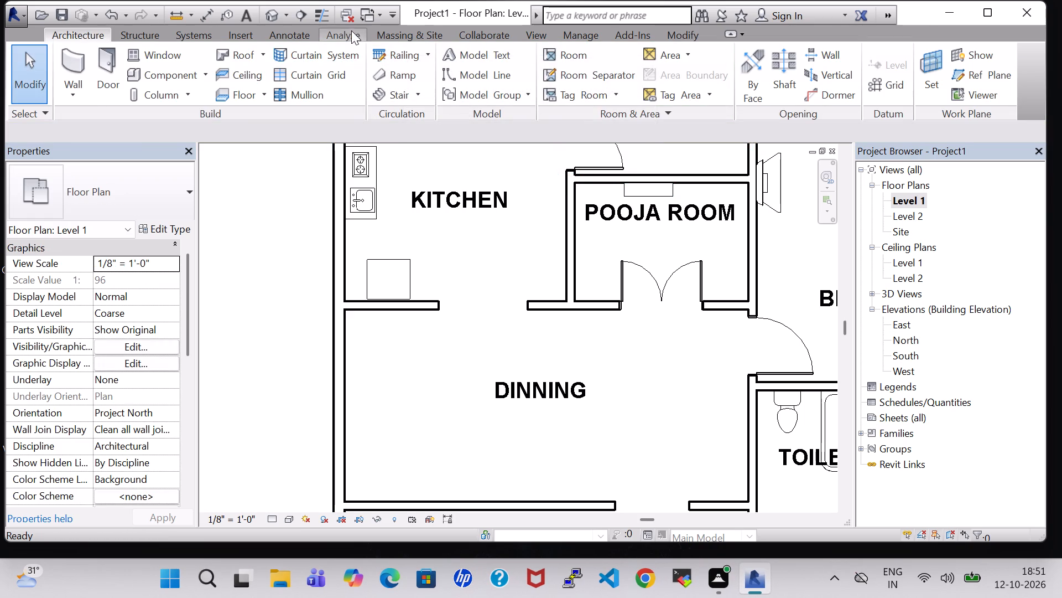
click(284, 17)
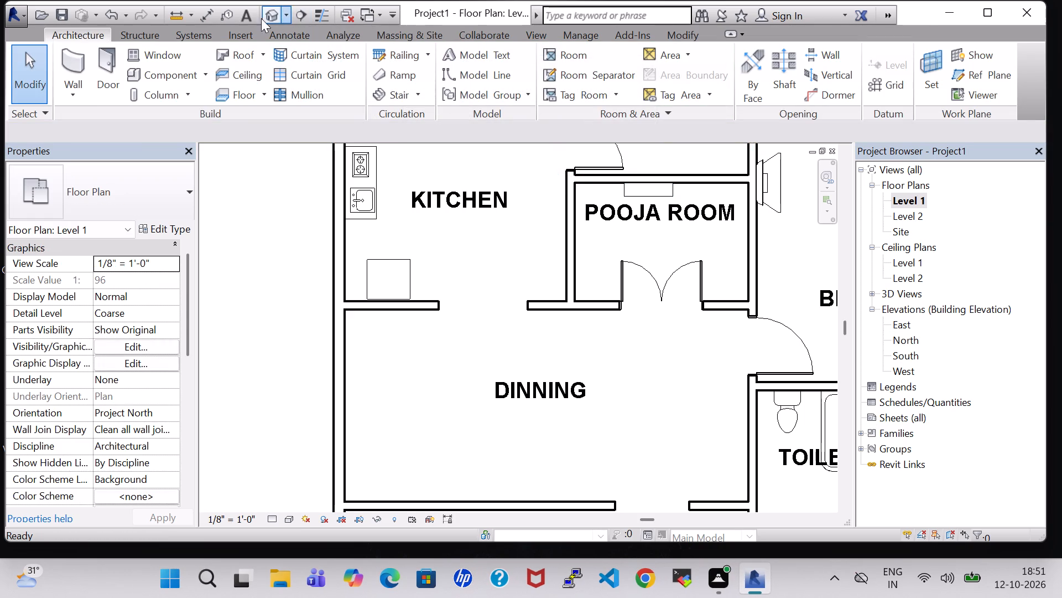
click(266, 18)
shift+middle_drag(687, 337, 689, 274)
shift+middle_drag(689, 274, 679, 318)
On the Level 1 plan, rotate the shelving unit a quarter turn and move it against the Pooja Room's west wall, about 1' - 11" from the north wall.
click(474, 292)
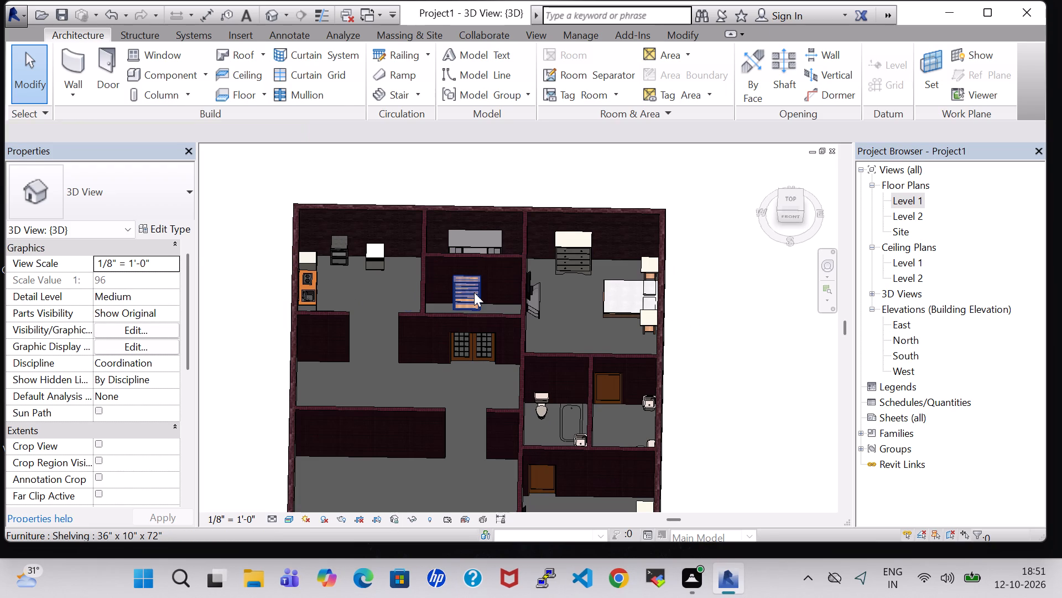
double_click(913, 201)
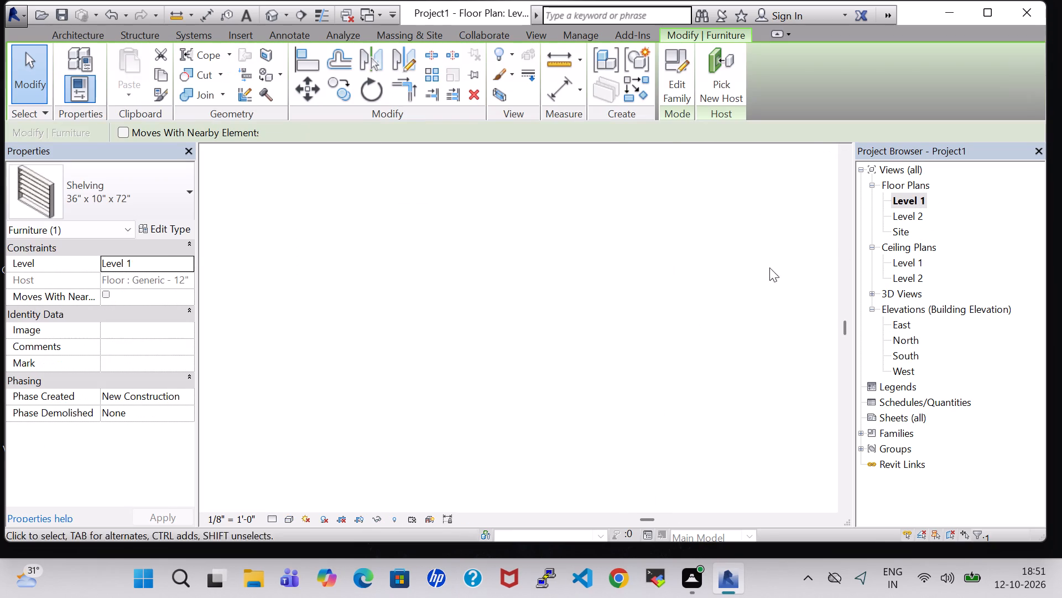
key(space)
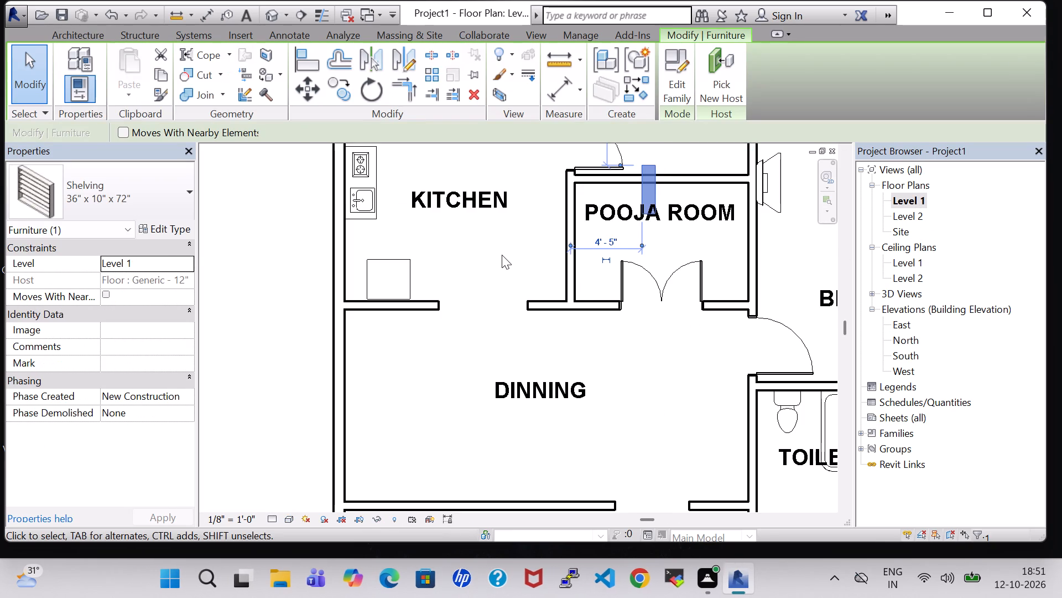
key(Down)
key(Down)
key(Down)
key(Down)
key(Down)
key(Left)
key(Left)
key(Left)
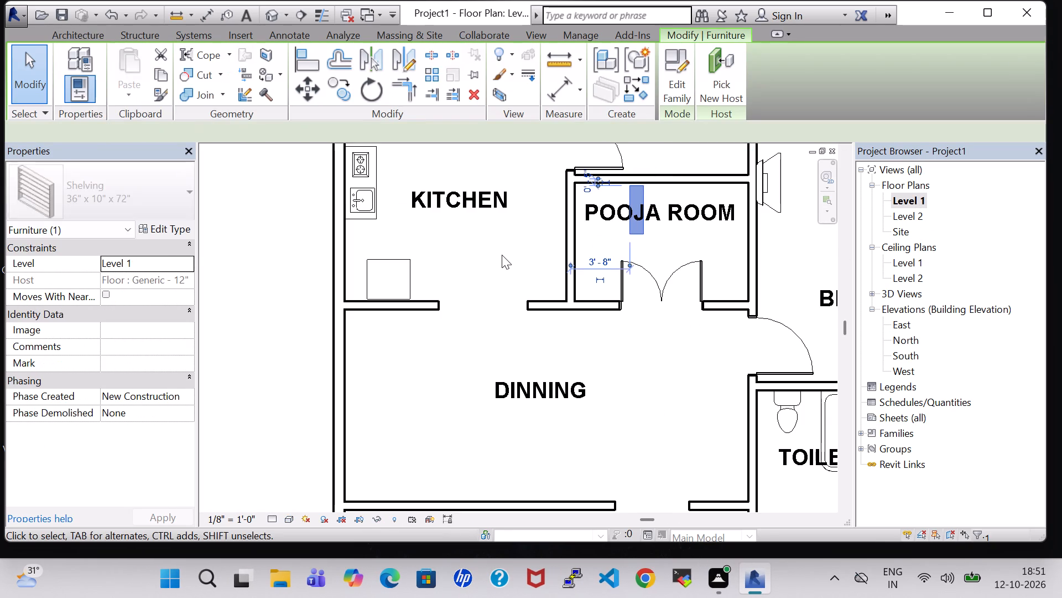
key(Down)
key(Down)
key(Down)
key(Left)
key(Left)
key(Down)
key(Left)
key(Left)
key(Left)
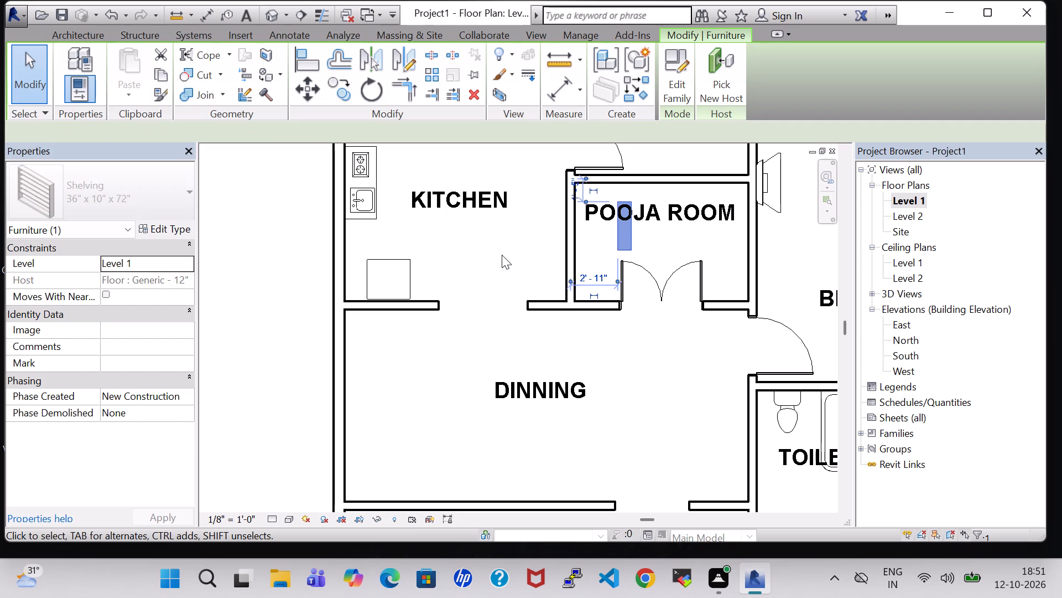
key(Down)
key(Down)
key(Left)
key(Left)
key(Left)
key(Left)
key(Left)
key(Left)
key(Left)
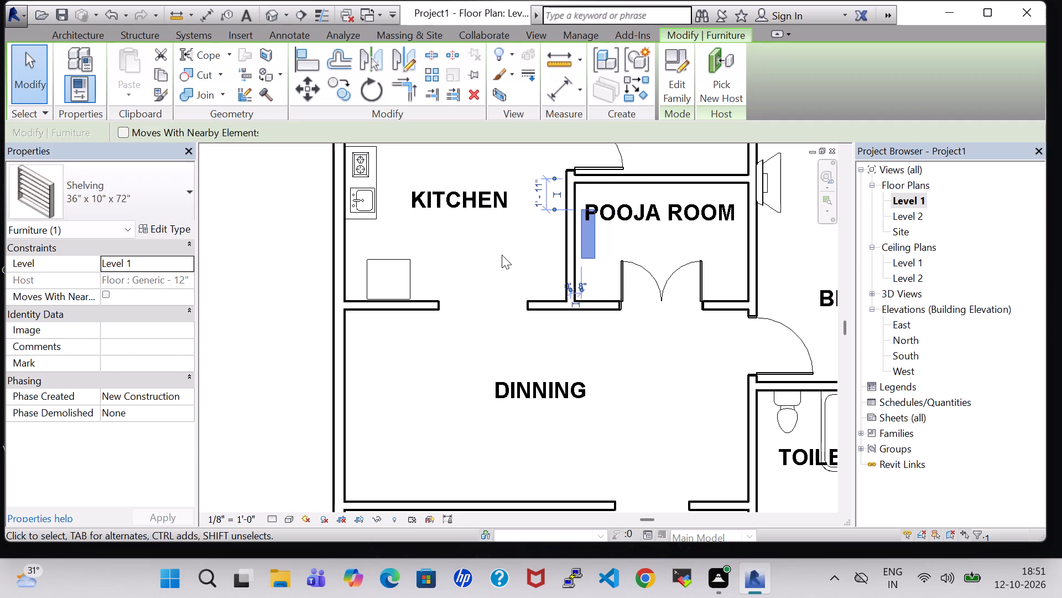
key(Left)
key(Left)
key(Right)
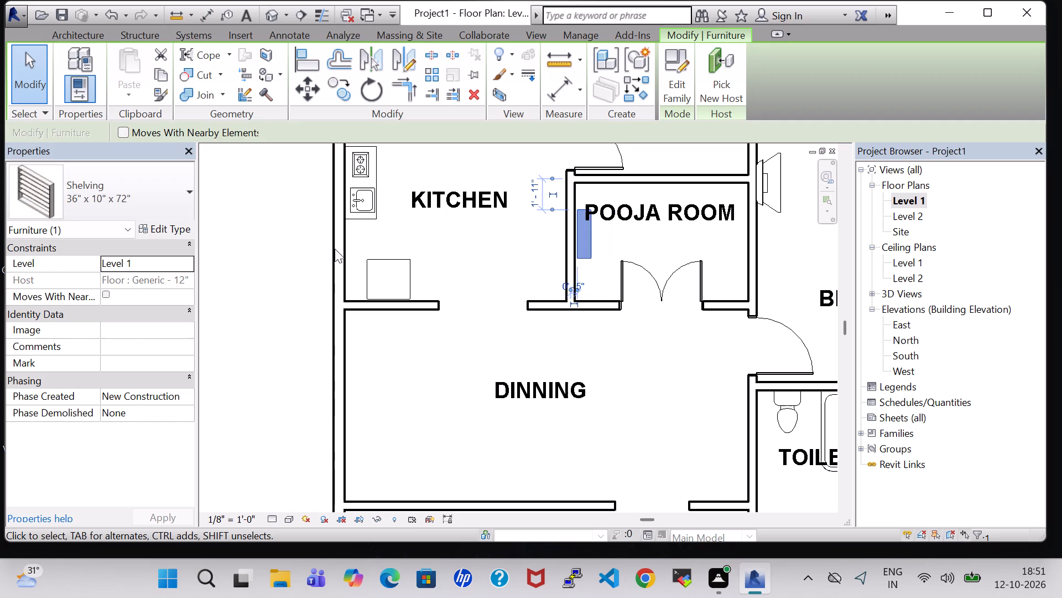
click(268, 269)
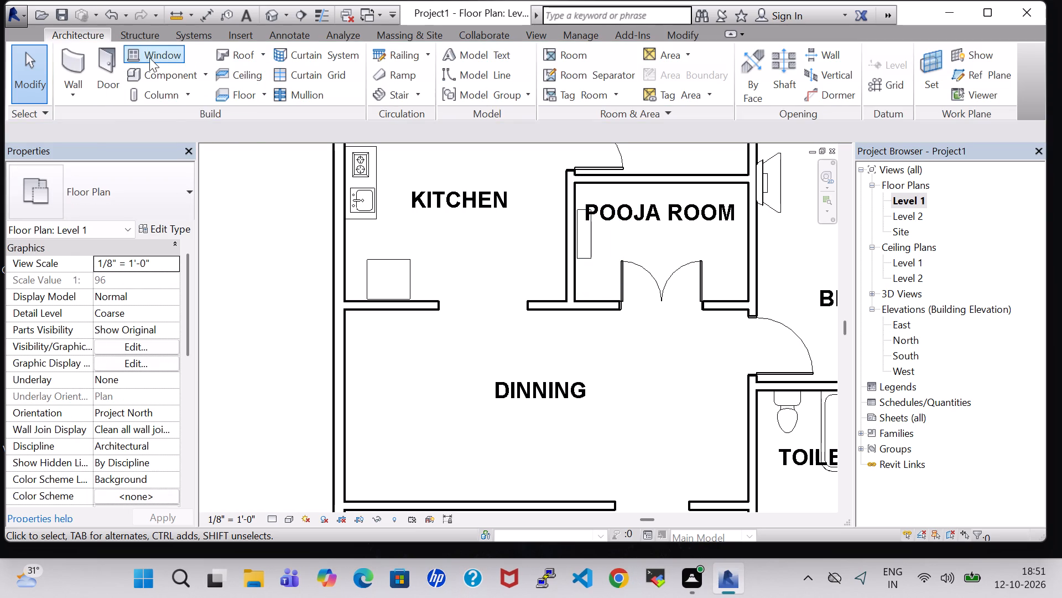
Place a second rotated 36" x 10" x 72" shelving unit near the Pooja Room's east wall, about 9' - 11" from the west wall, and check in 3D.
click(162, 78)
key(space)
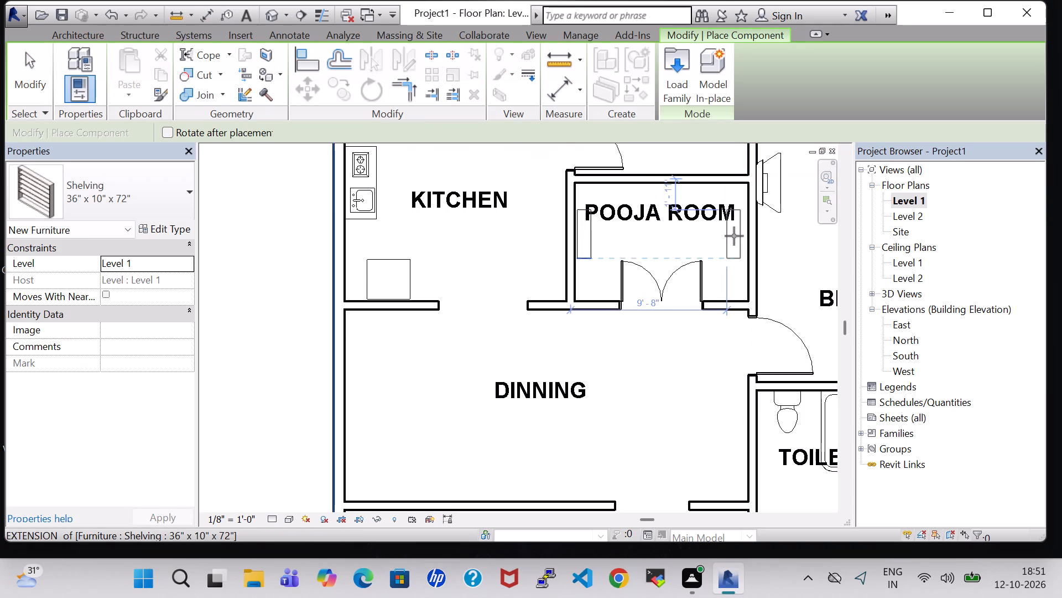
click(742, 235)
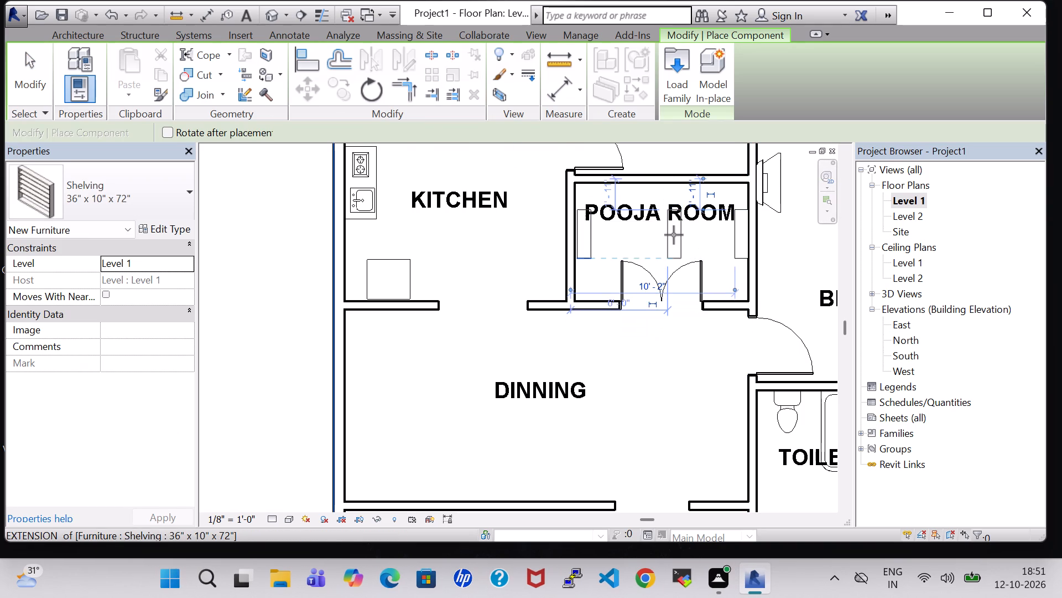
key(Escape)
key(Escape)
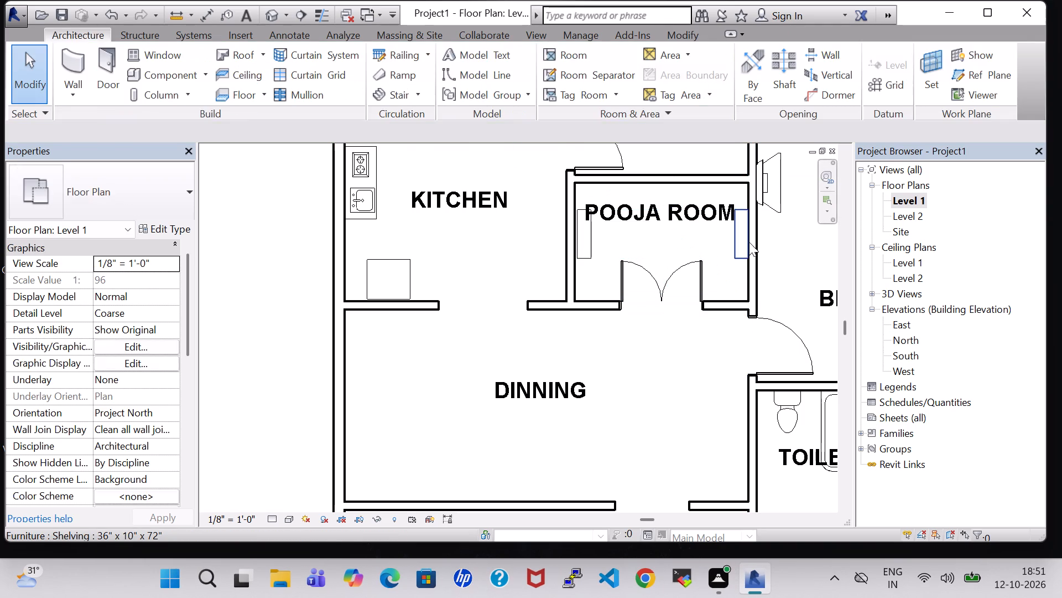
click(749, 242)
key(Left)
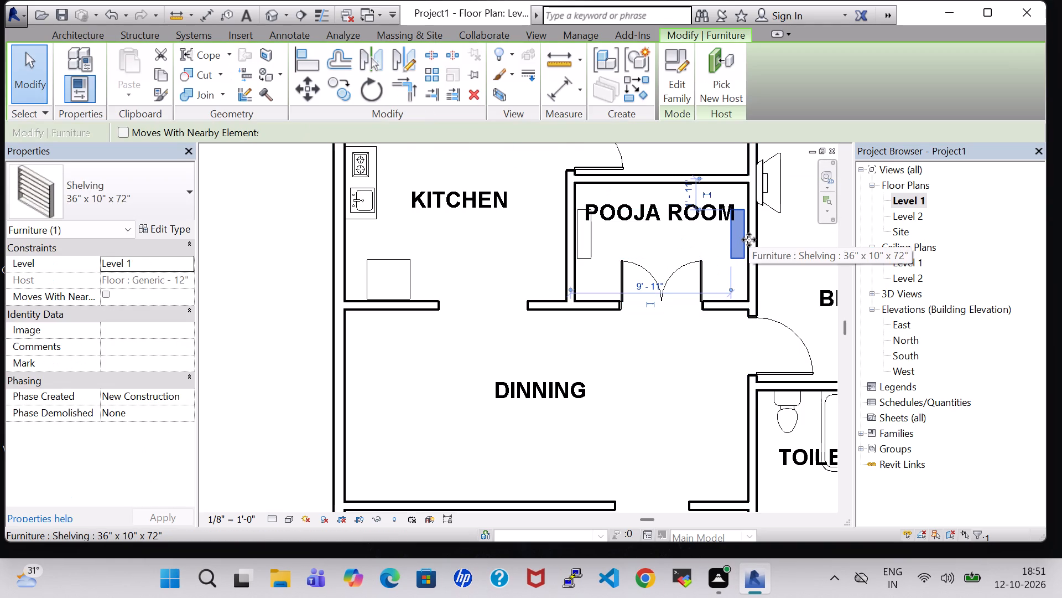
key(Up)
key(Down)
click(274, 226)
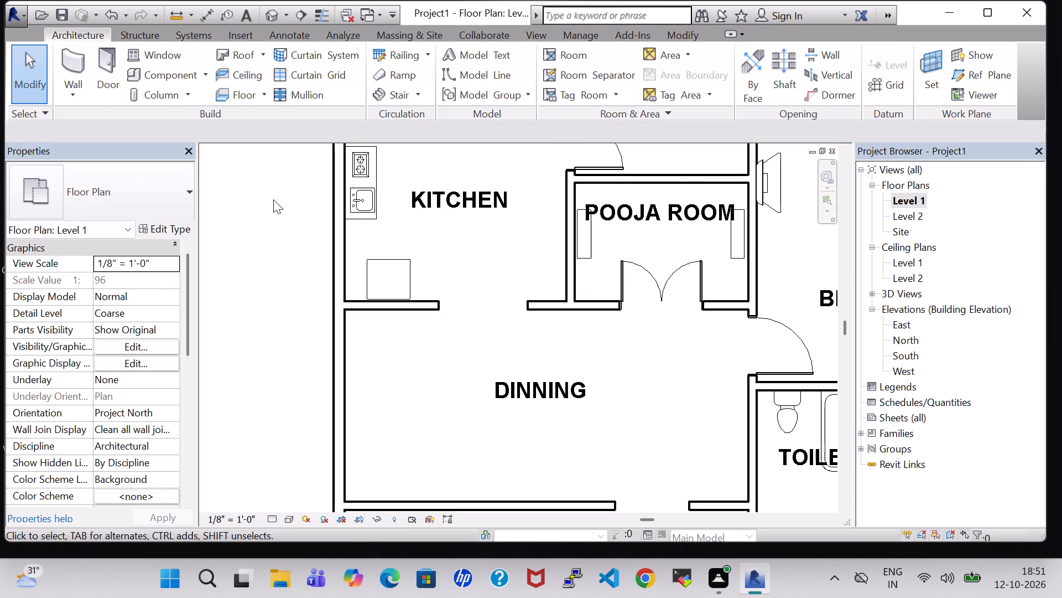
click(267, 11)
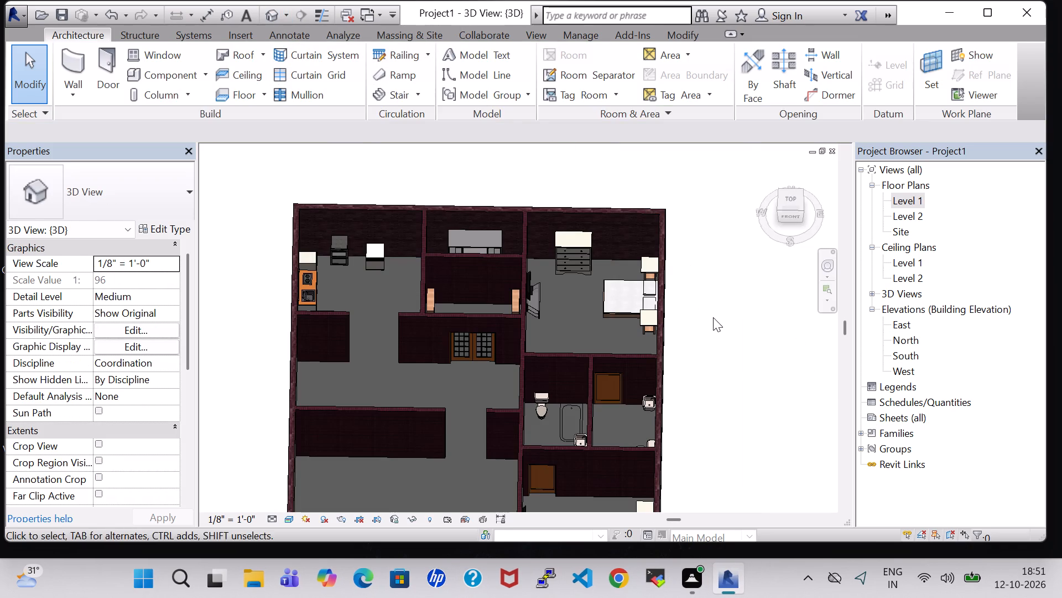
shift+middle_drag(715, 327, 739, 334)
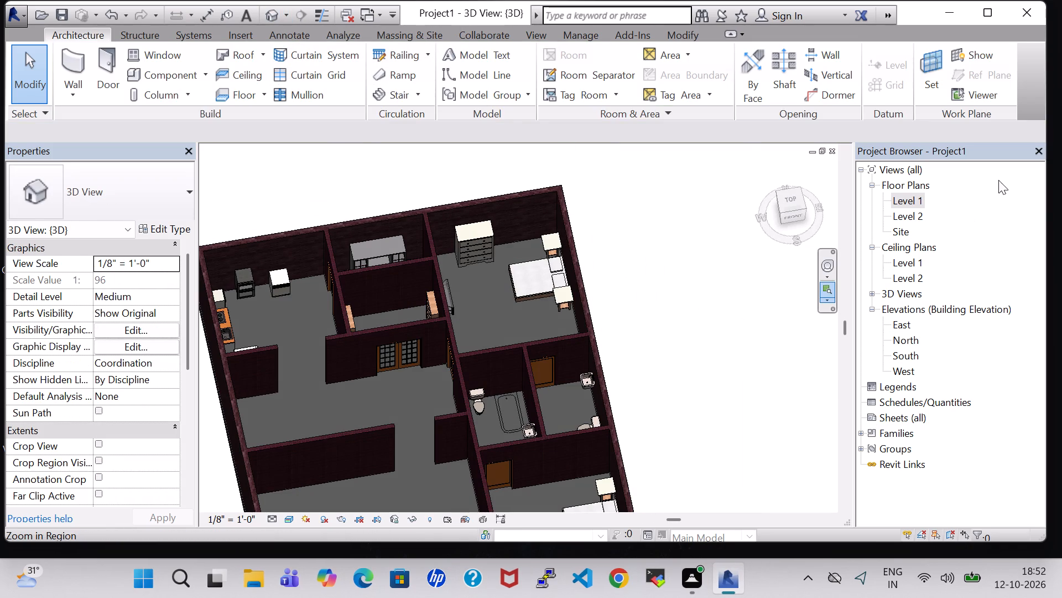
On the Level 1 plan, move the POOJA ROOM tag south within its room, centred between the two shelving units.
double_click(910, 202)
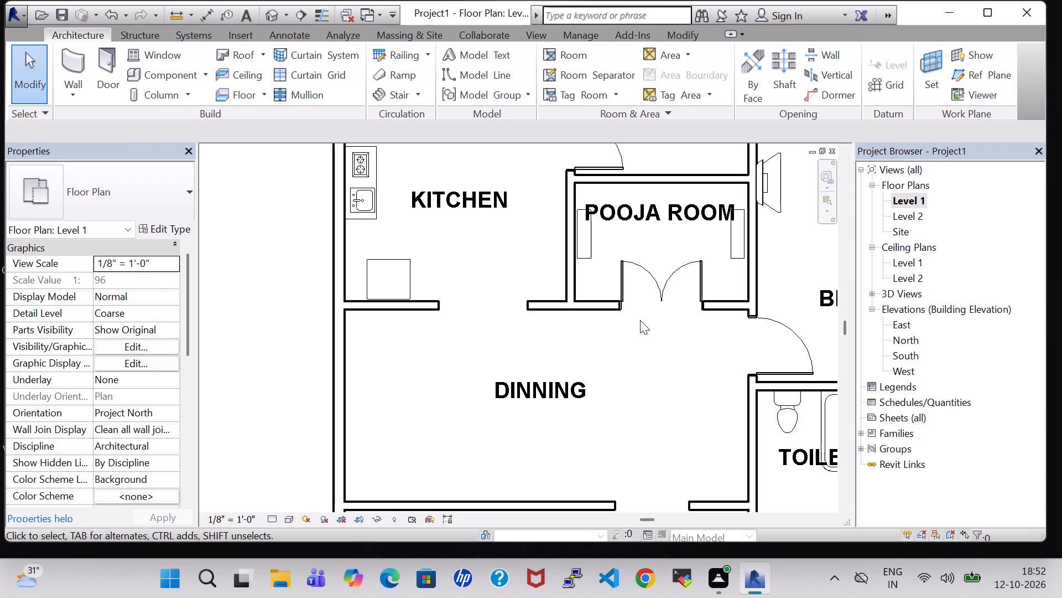
middle_drag(640, 320, 605, 362)
drag(619, 244, 619, 251)
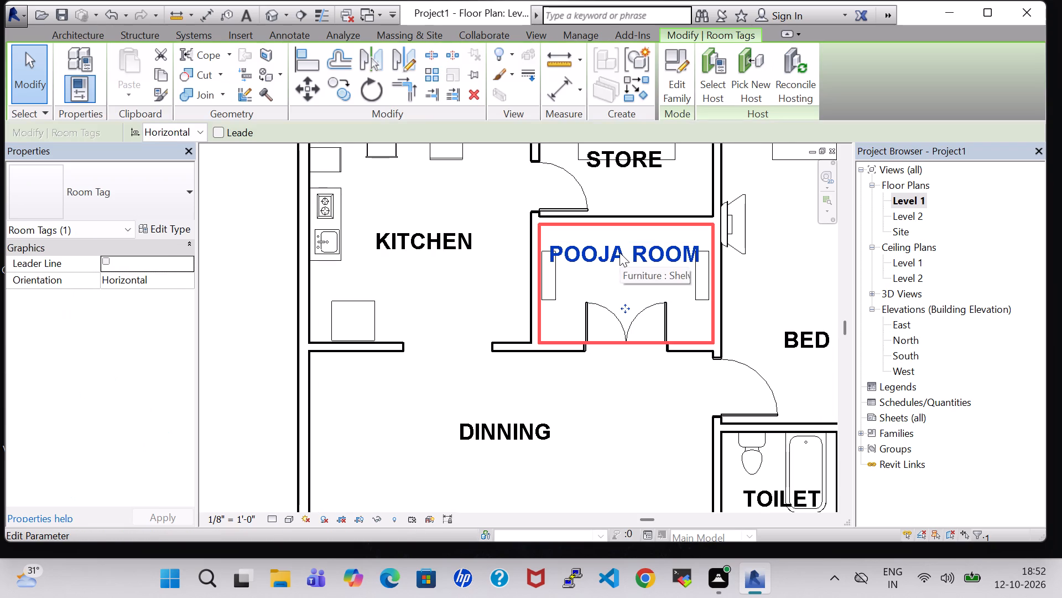
key(Down)
key(Down)
key(Down)
key(Down)
key(Down)
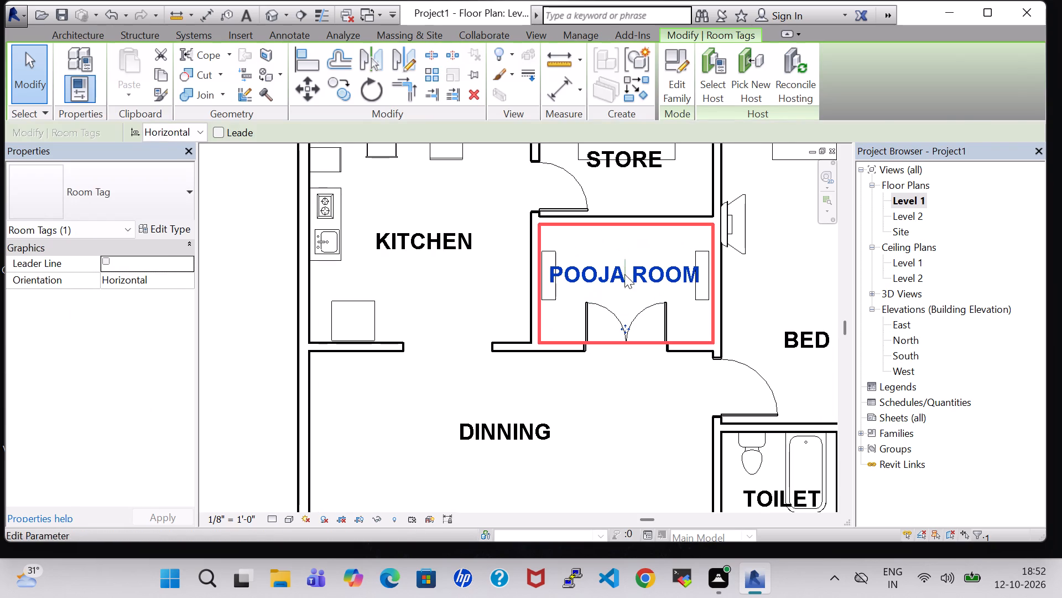
click(608, 432)
Move the STORE room tag south so it sits clear of the entertainment center.
scroll(581, 358, down, 2)
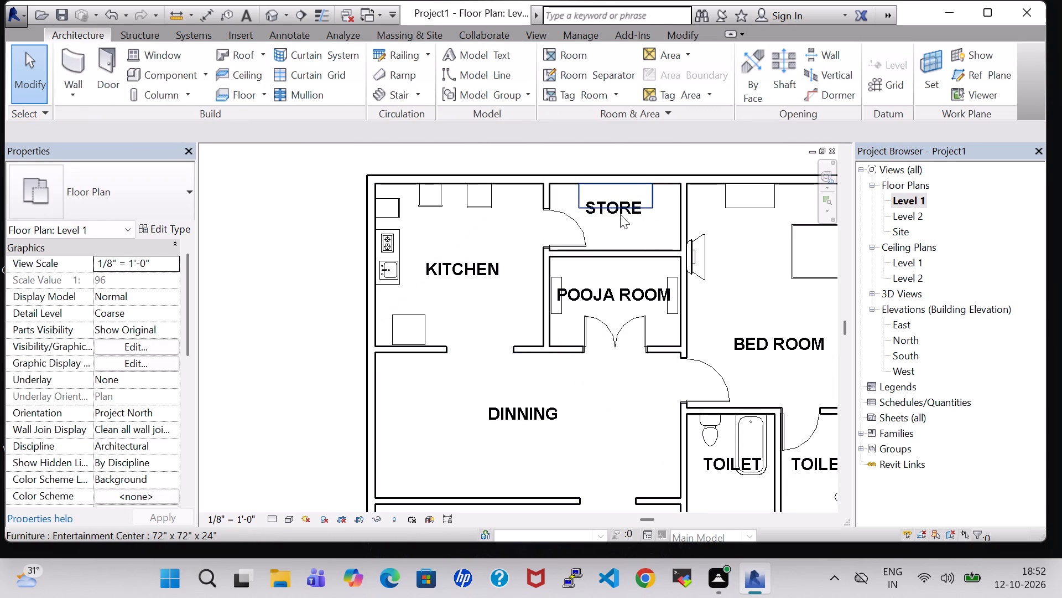
click(618, 209)
click(620, 229)
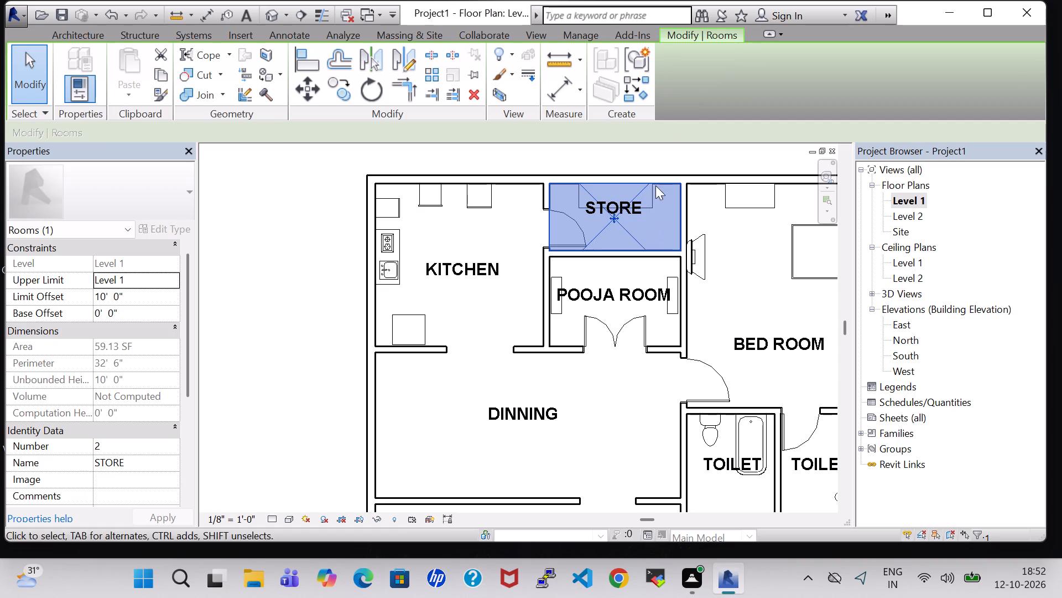
click(654, 163)
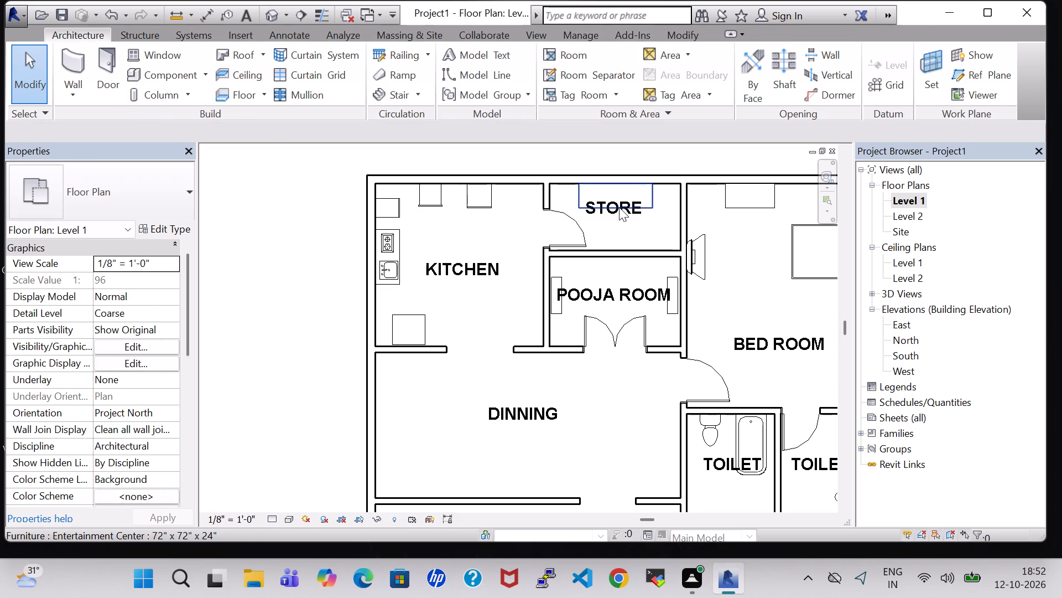
click(623, 221)
key(Down)
key(Down)
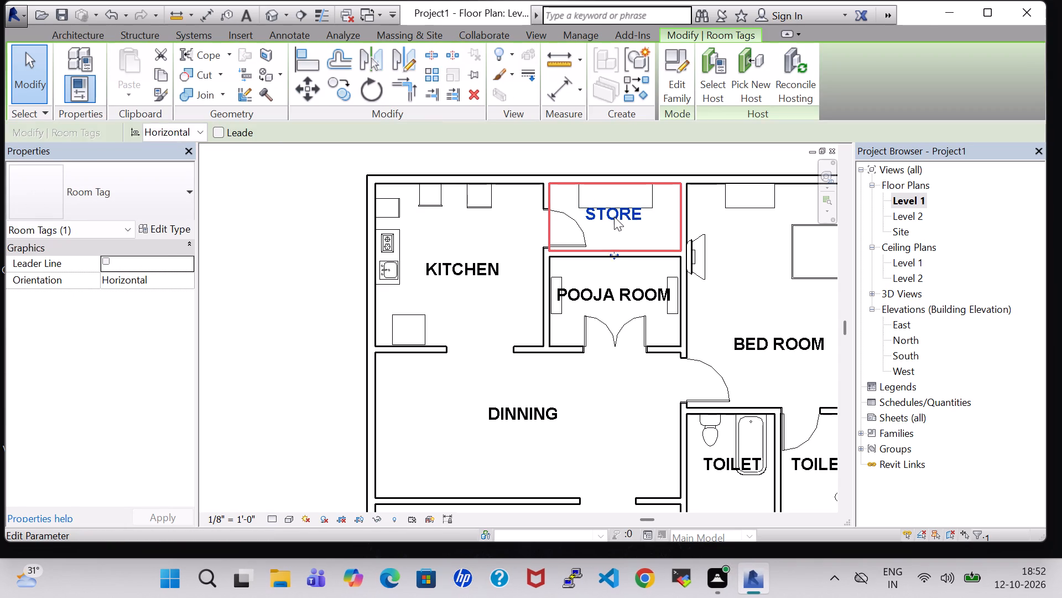
key(Down)
key(Down)
click(313, 233)
scroll(313, 233, down, 2)
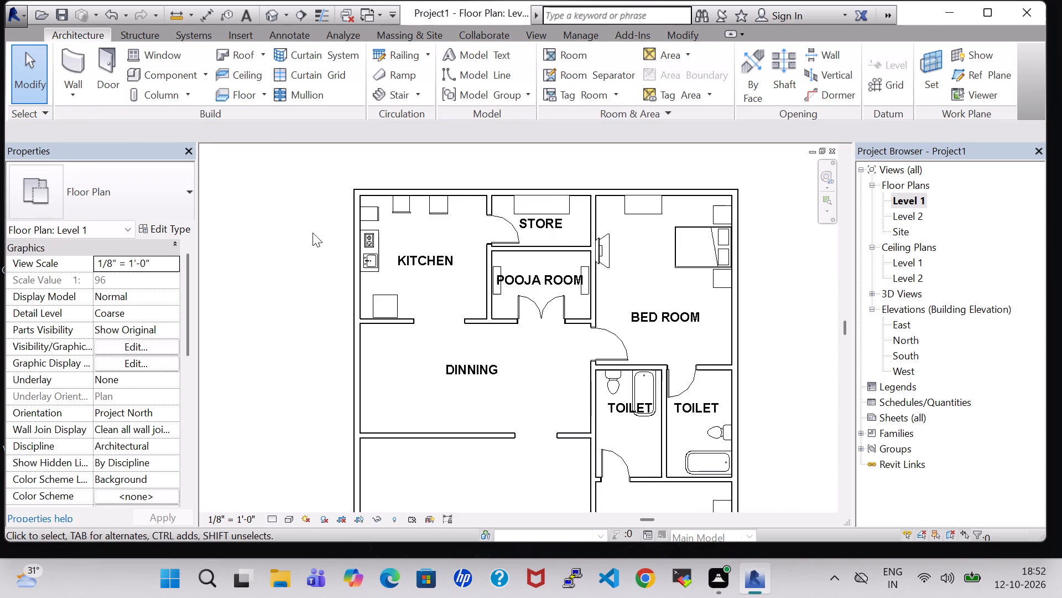
On the Level 1 plan, move the west toilet's TOILET tag south so it sits clear of the bathtub.
scroll(313, 233, down, 2)
middle_drag(734, 312, 725, 277)
middle_drag(710, 267, 712, 243)
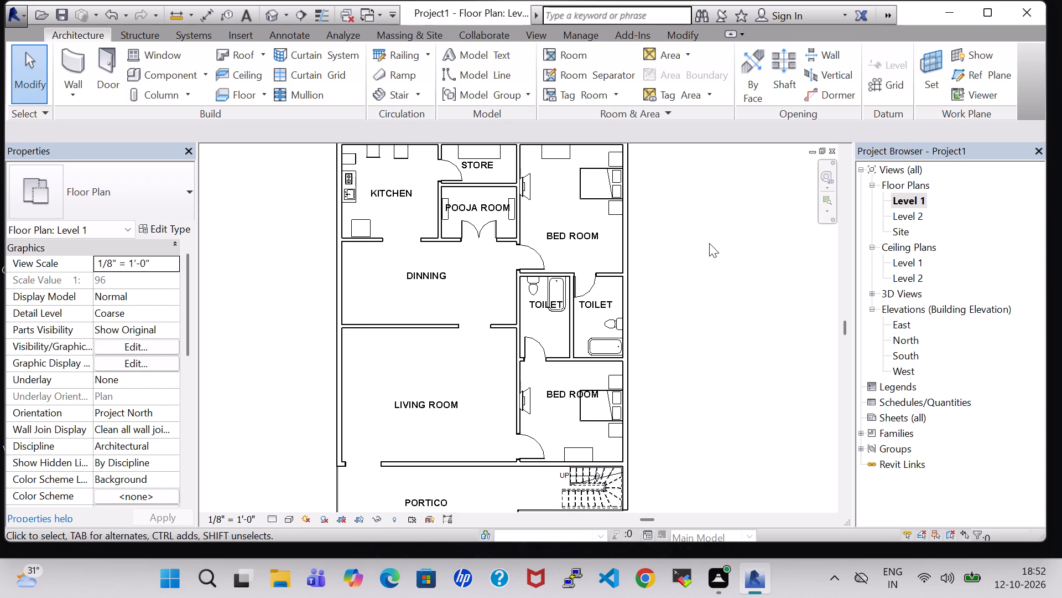
click(541, 305)
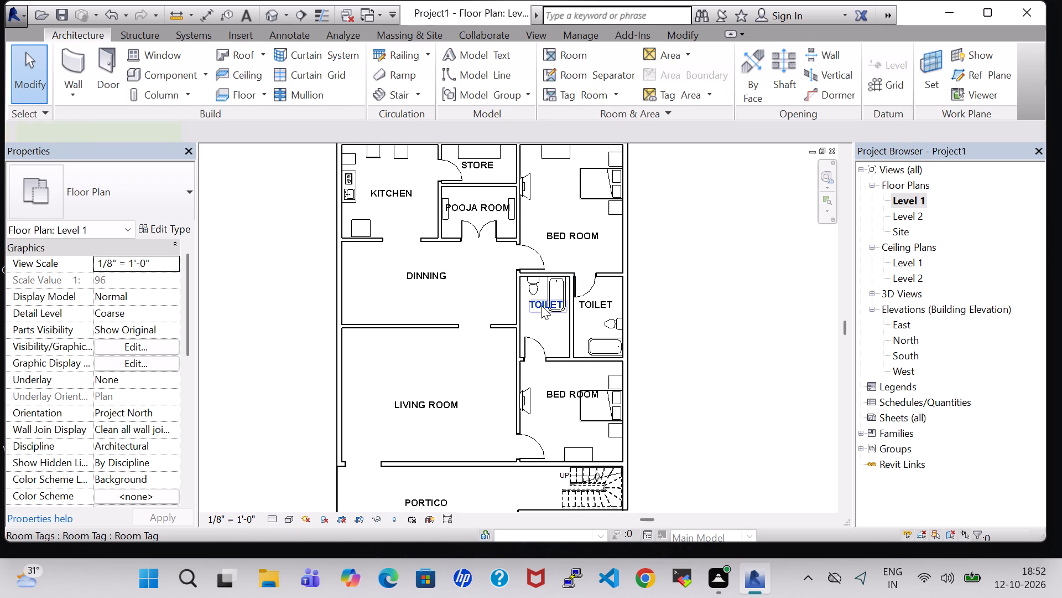
key(Down)
key(Down)
key(Down)
key(Down)
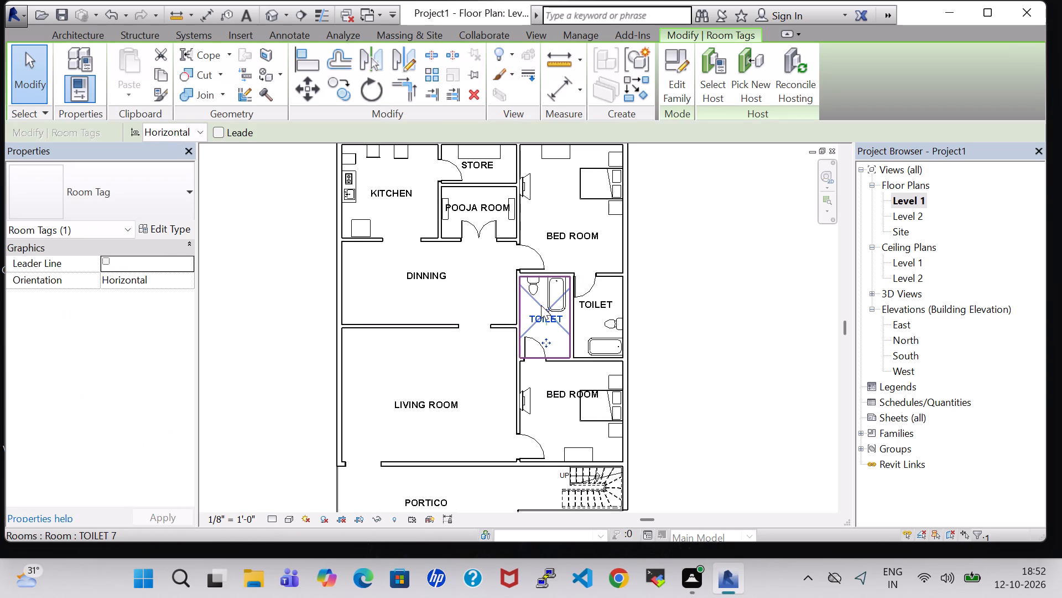
Move the east toilet's TOILET tag slightly south so it sits between the door swing and the toilet fixture.
click(599, 311)
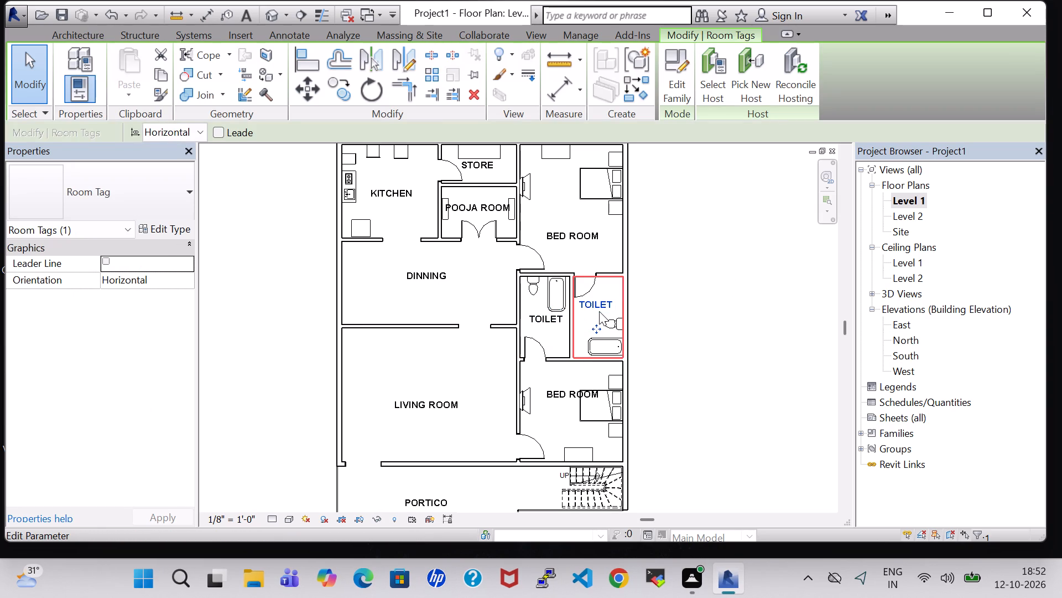
key(Down)
key(Down)
key(Down)
key(Down)
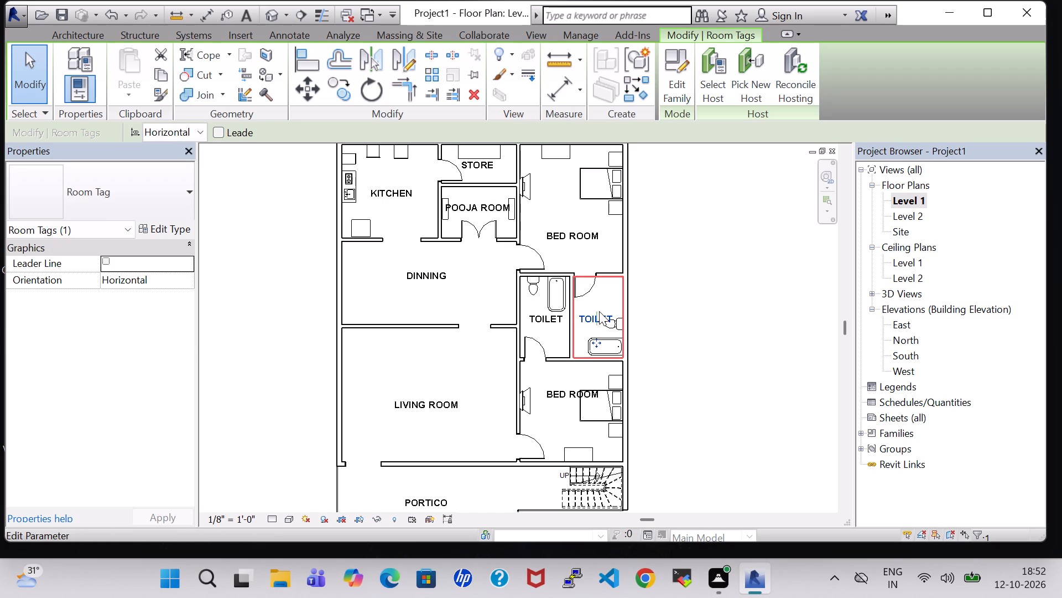
key(Left)
key(Up)
key(Right)
click(741, 332)
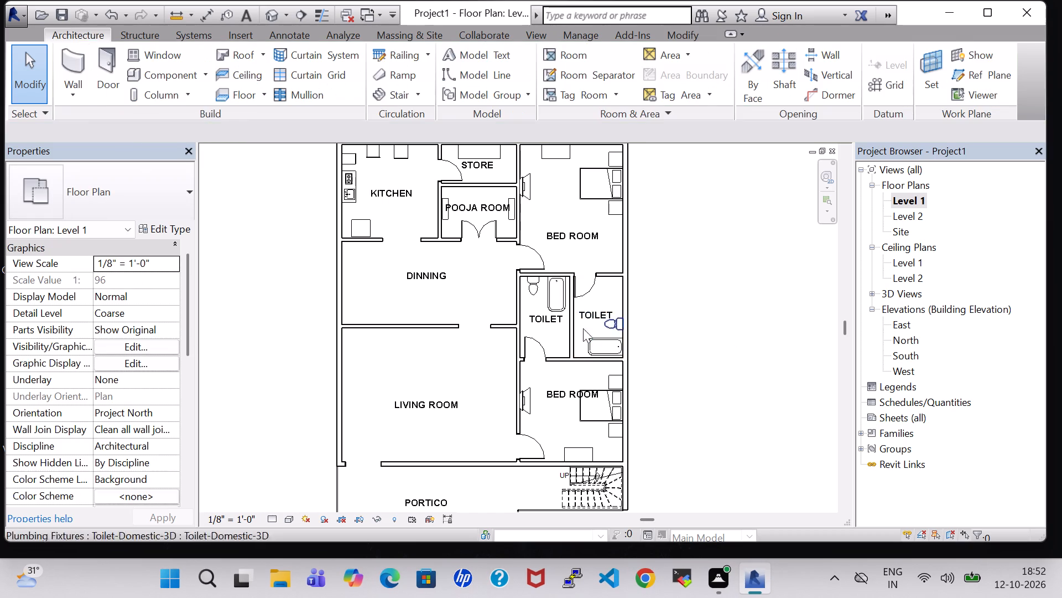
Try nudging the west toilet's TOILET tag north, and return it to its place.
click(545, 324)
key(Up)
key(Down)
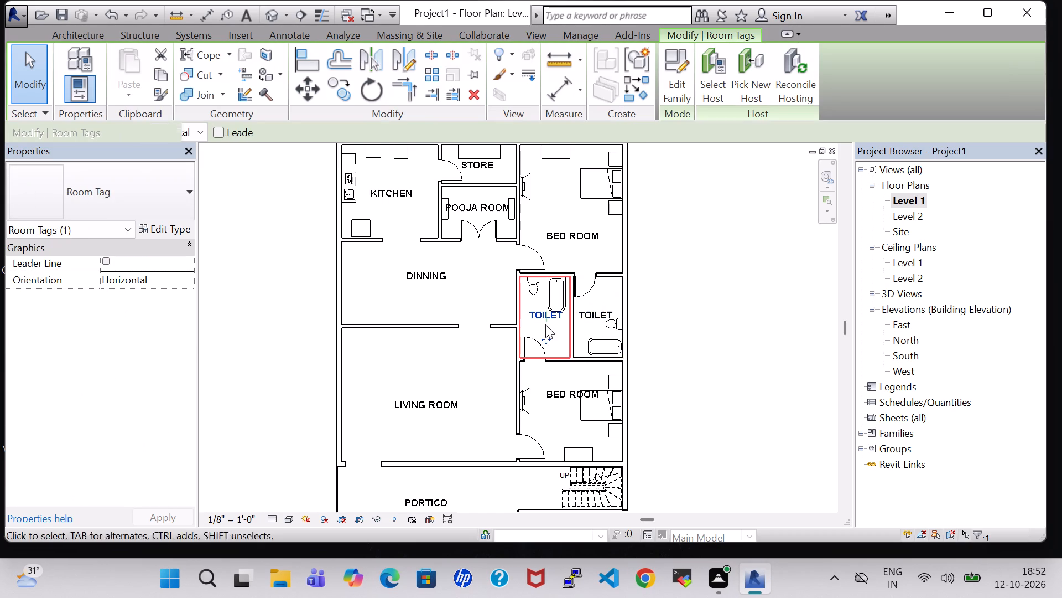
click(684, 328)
Move the southern bedroom's BED ROOM tag north so it sits clear of the bed.
scroll(688, 328, down, 1)
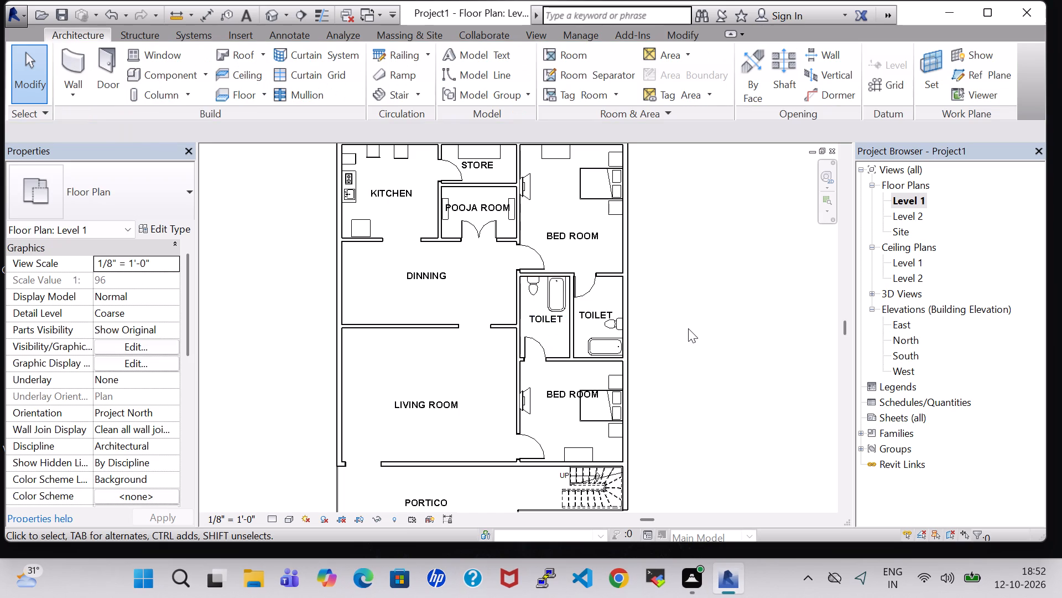
middle_drag(688, 328, 702, 296)
middle_click(702, 296)
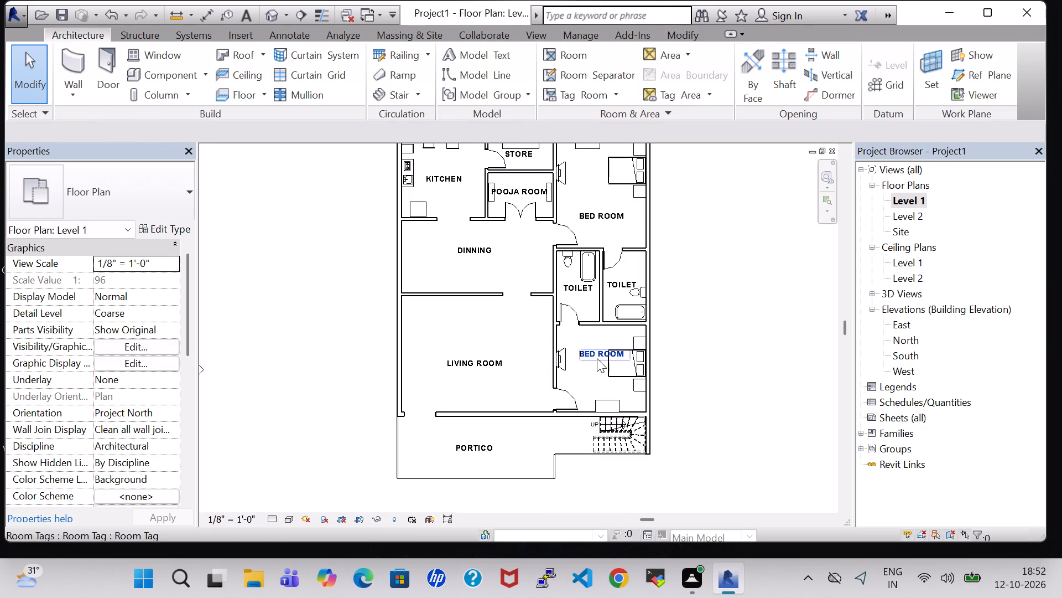
click(597, 358)
key(Up)
key(Up)
key(Up)
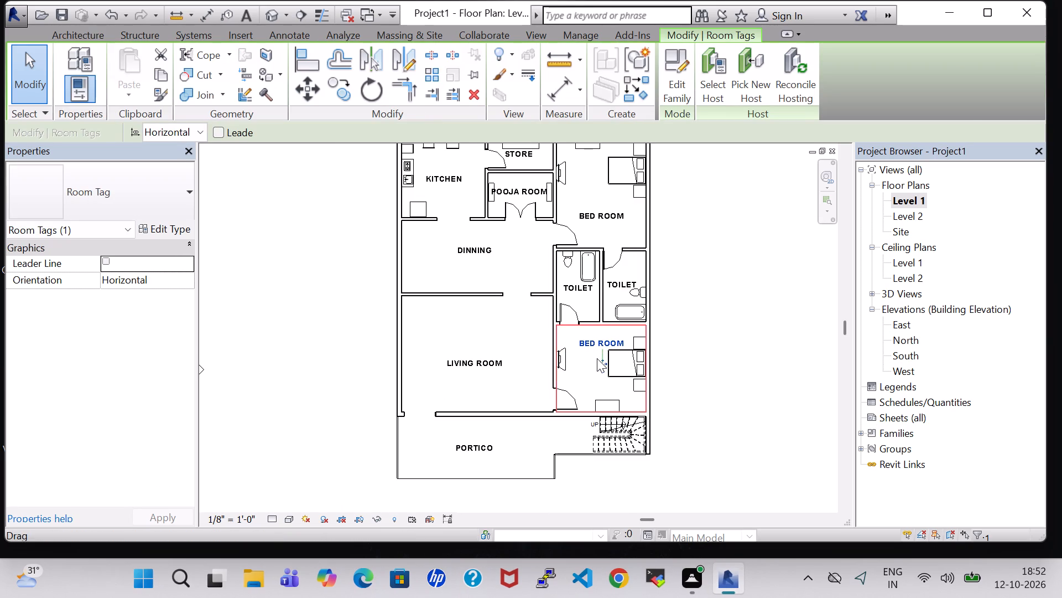
click(774, 375)
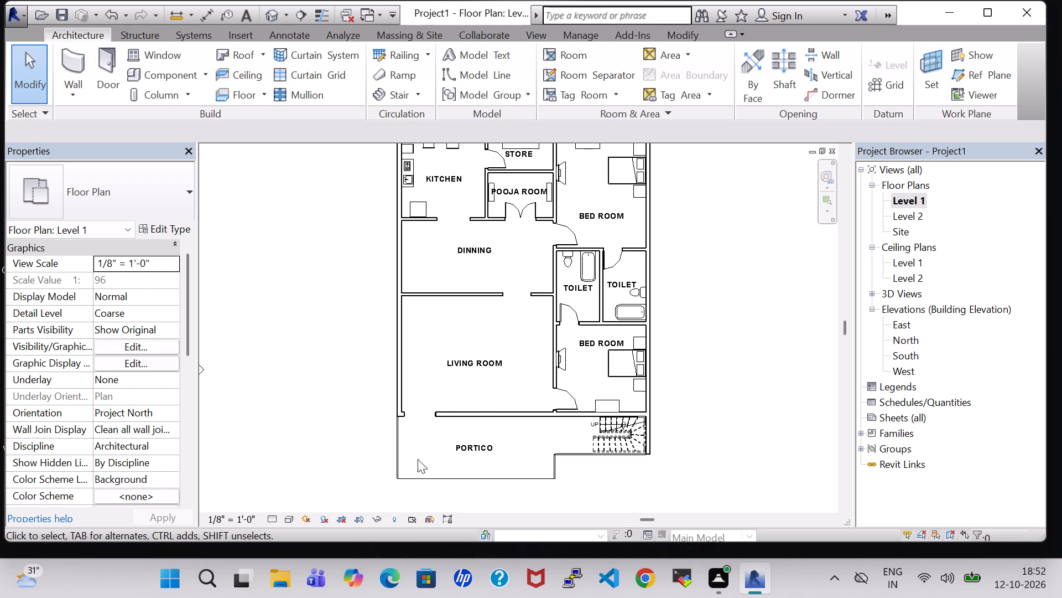
Examine the living room's double entrance door and the portico front in the 3D view.
click(418, 415)
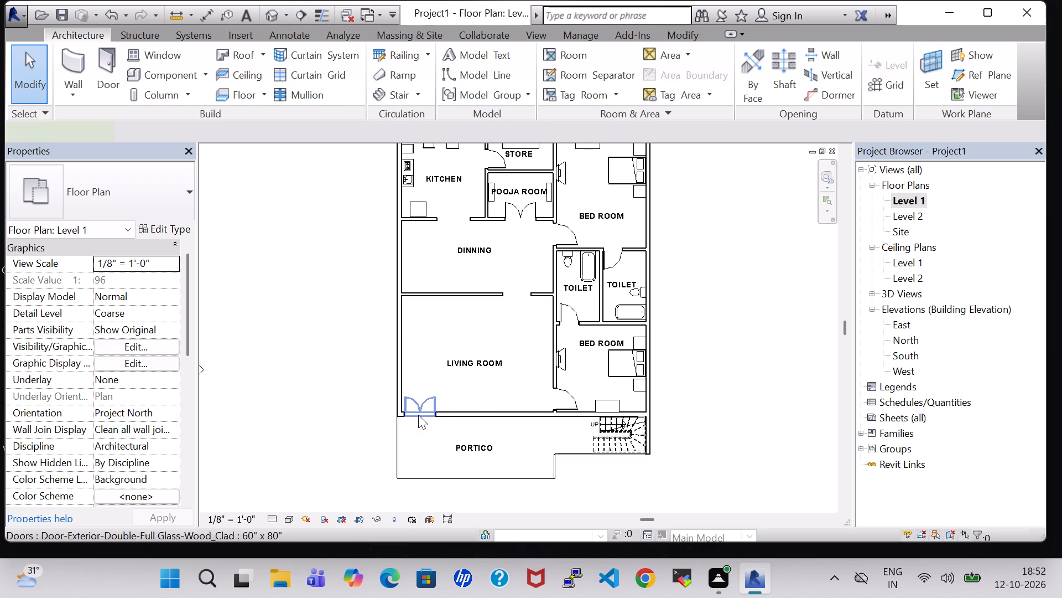
click(709, 406)
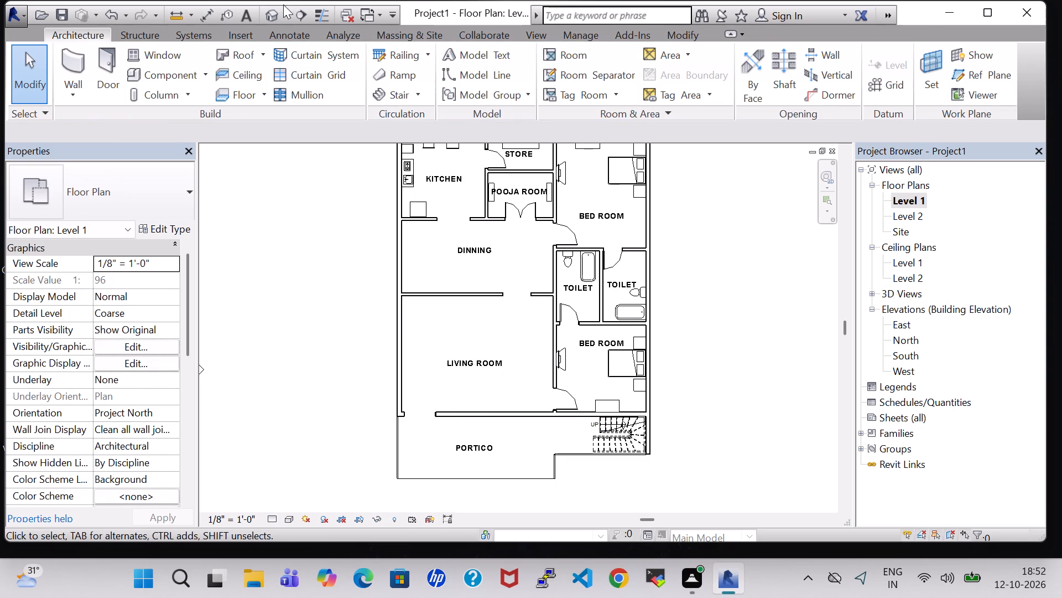
click(278, 11)
shift+middle_drag(654, 339, 641, 279)
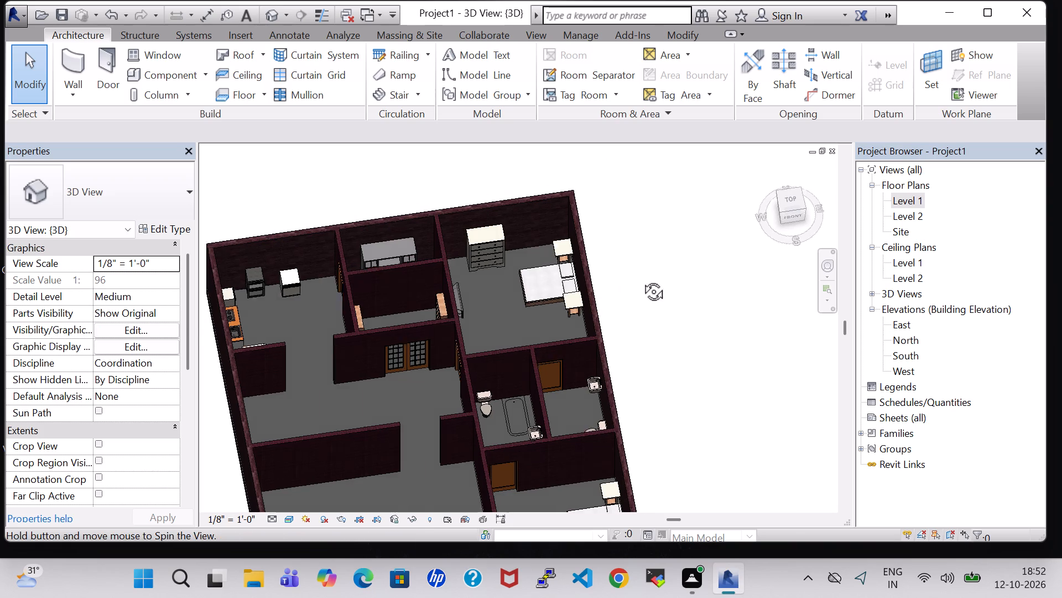
shift+middle_drag(641, 279, 641, 240)
middle_drag(641, 240, 648, 21)
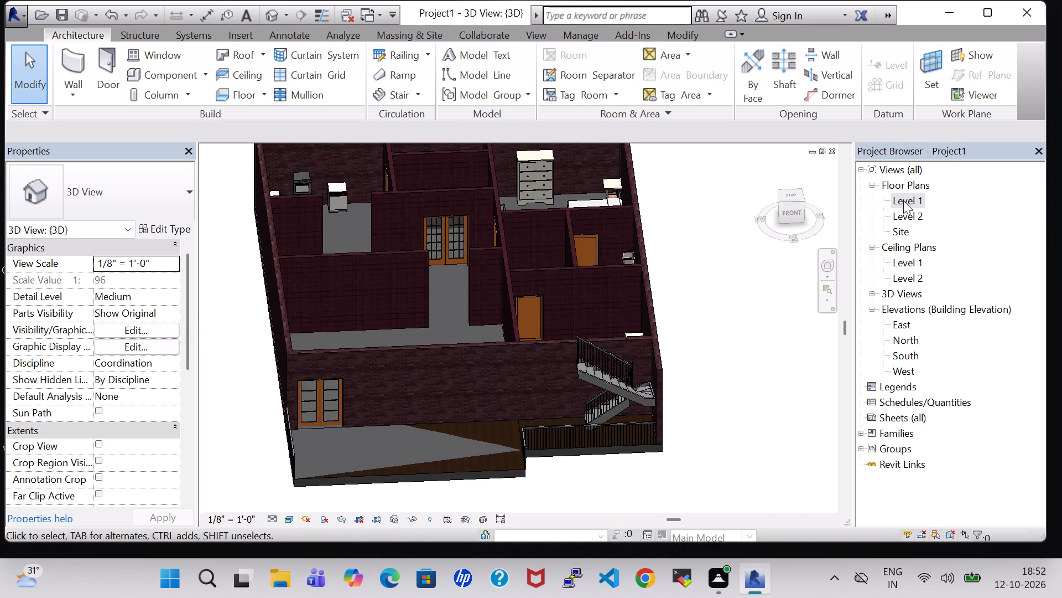
For the Level 1 plan, load the Casement 3x3 with Trim window family from the US Imperial library's Windows folder.
double_click(903, 200)
scroll(736, 293, down, 1)
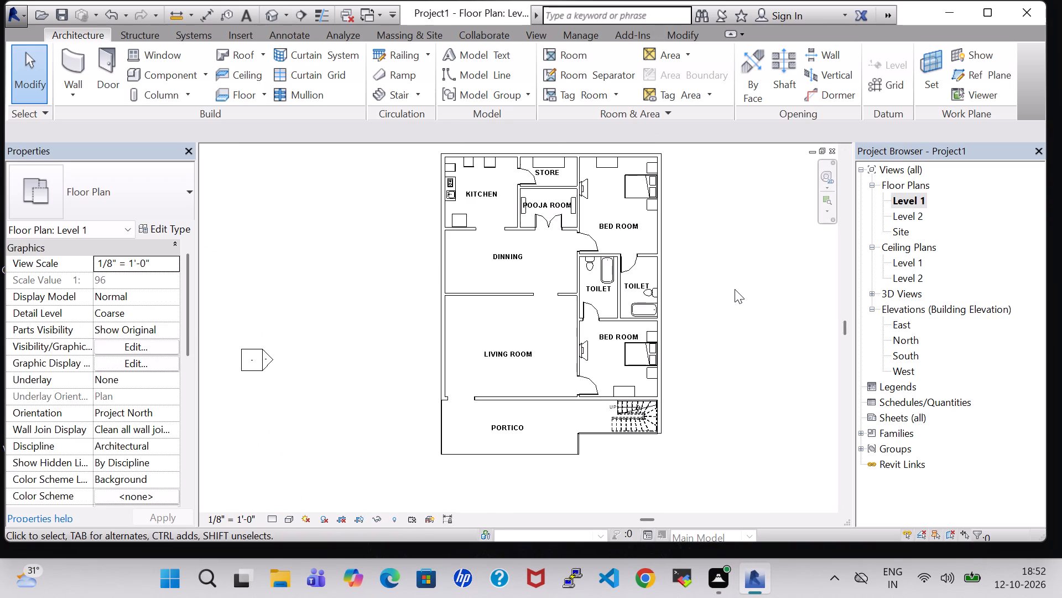
middle_drag(735, 289, 719, 330)
click(161, 58)
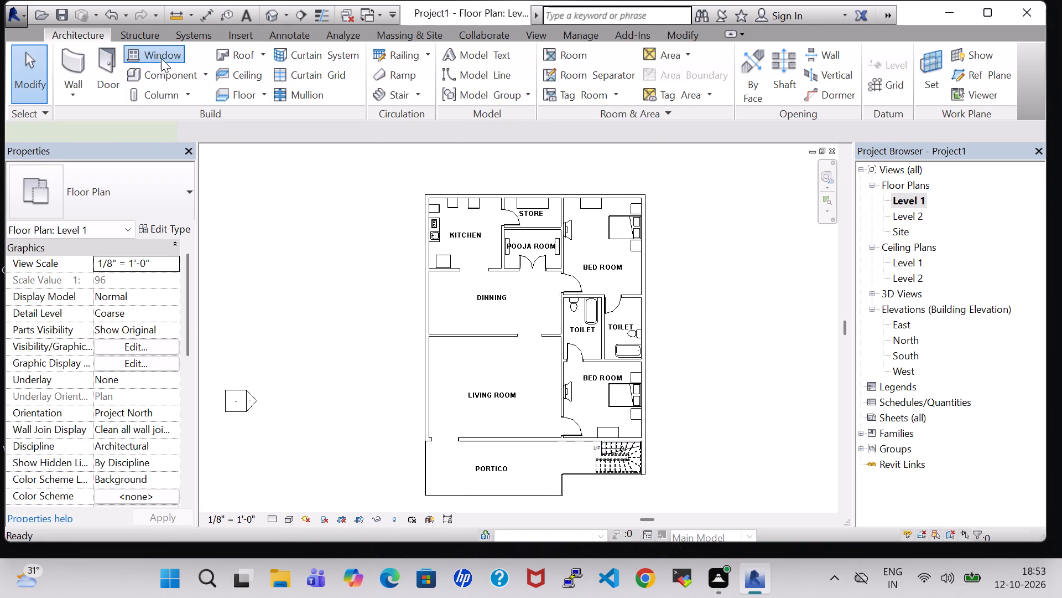
click(651, 78)
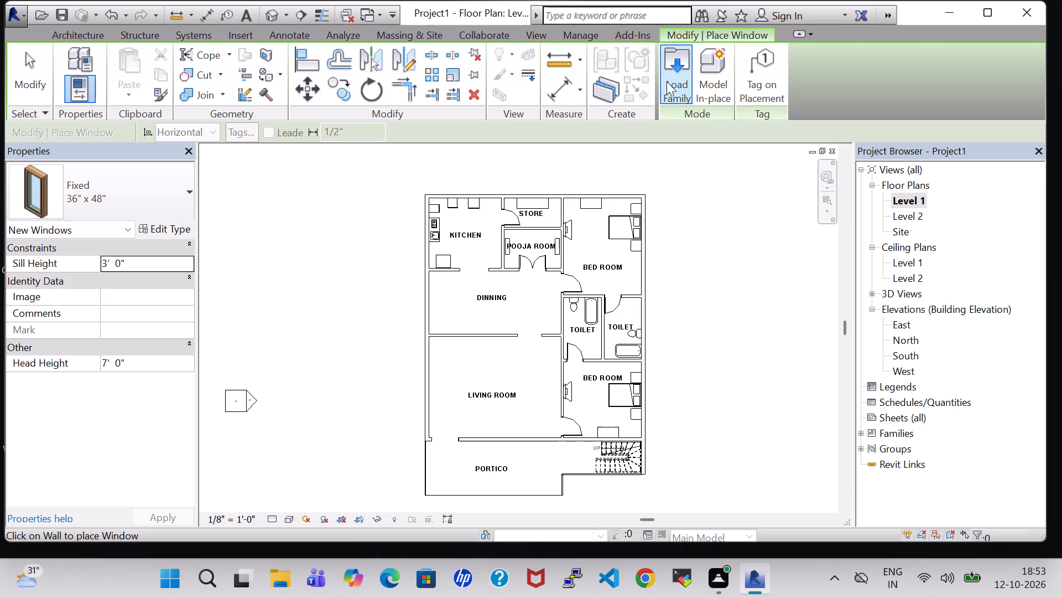
click(688, 79)
scroll(592, 243, down, 4)
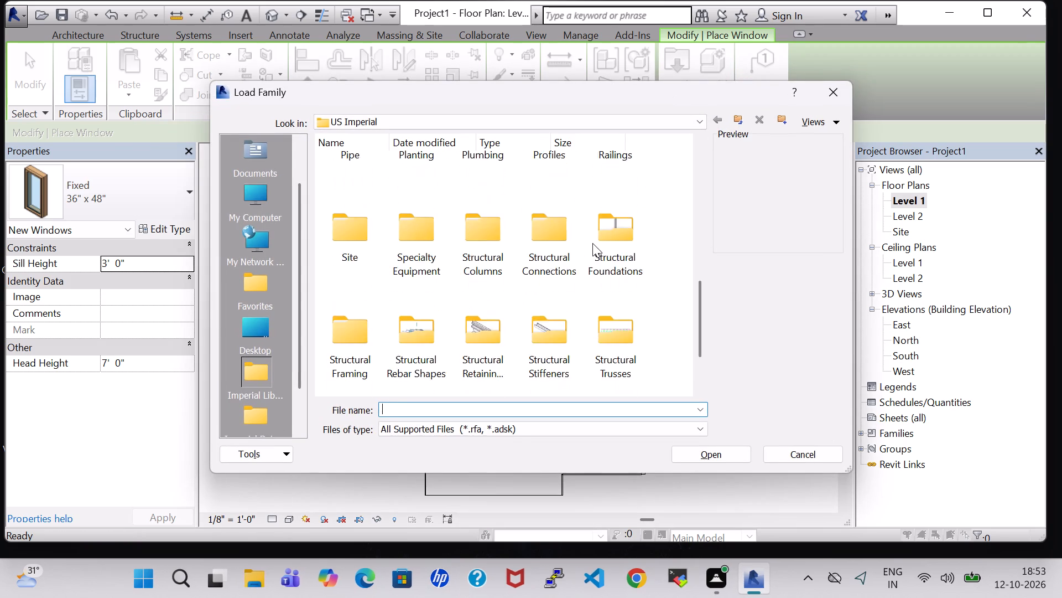
scroll(592, 243, down, 2)
double_click(491, 354)
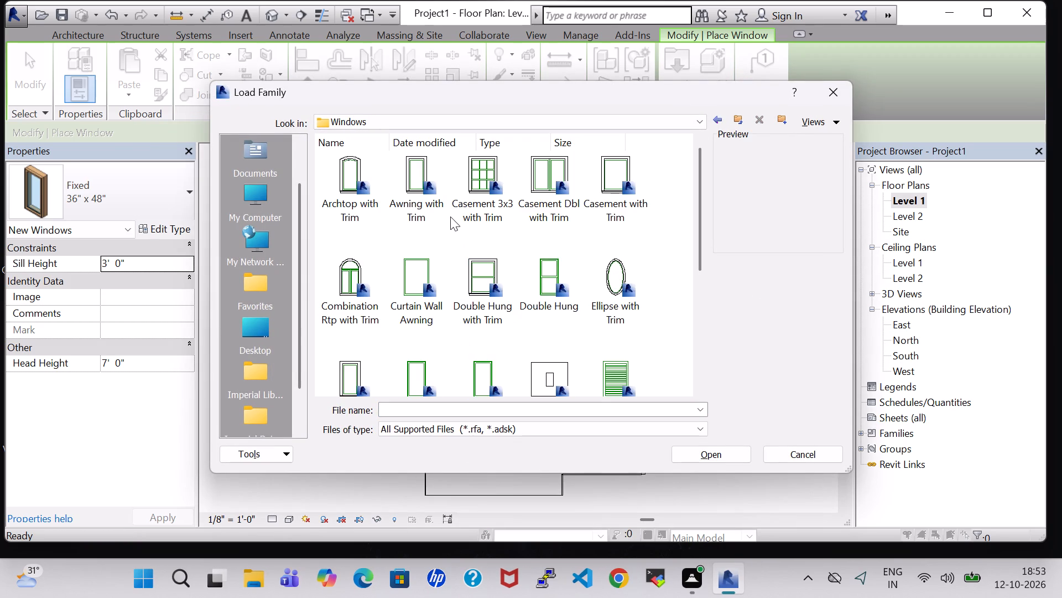
click(497, 175)
click(721, 456)
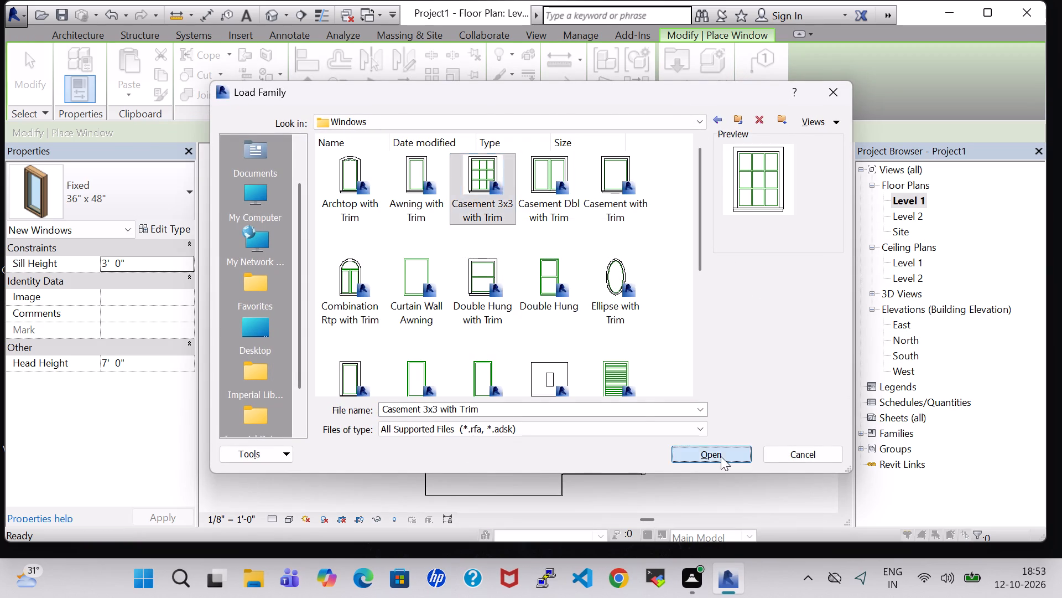
scroll(431, 386, up, 2)
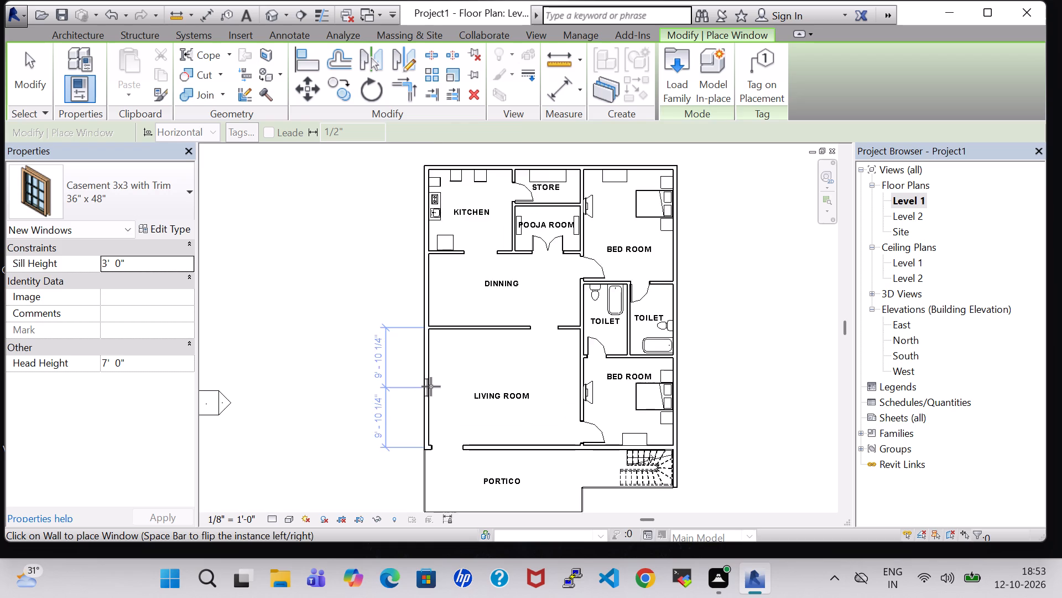
scroll(431, 386, up, 1)
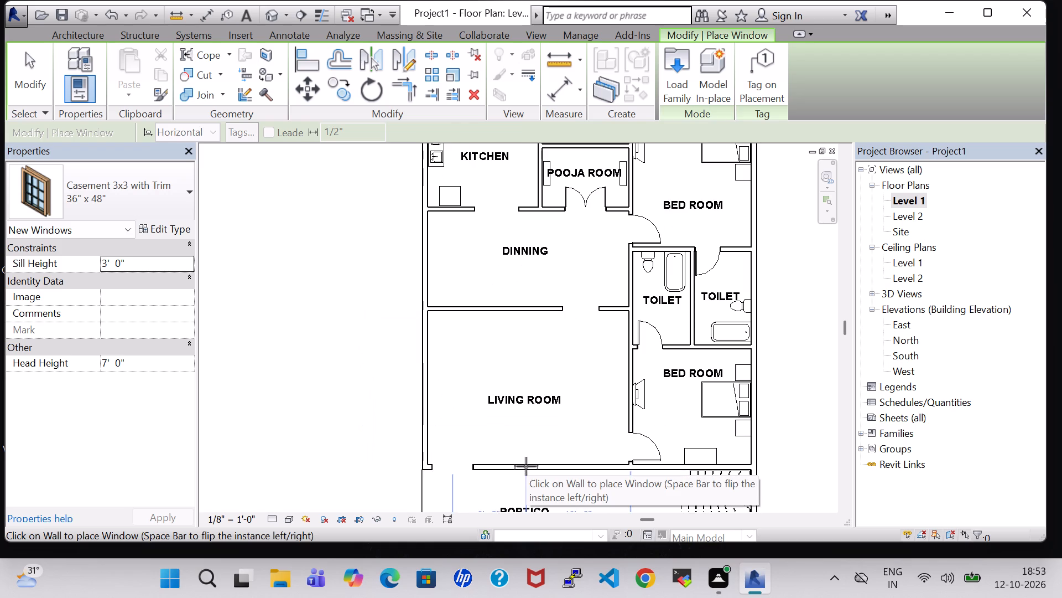
key(Escape)
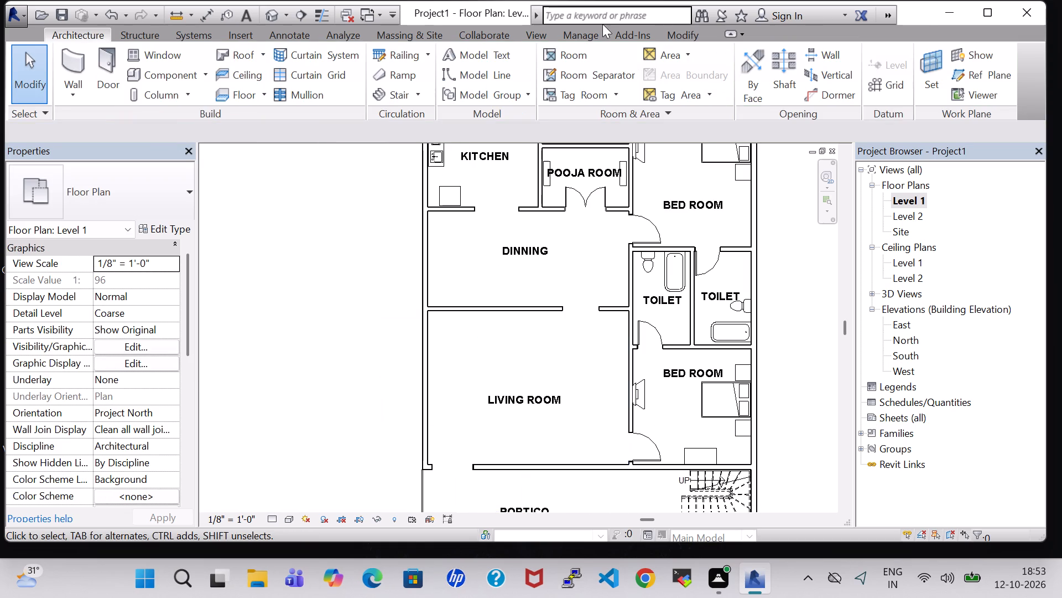
Restart window placement and load Casement 3x3 with Trim again from the library's Windows folder.
click(172, 57)
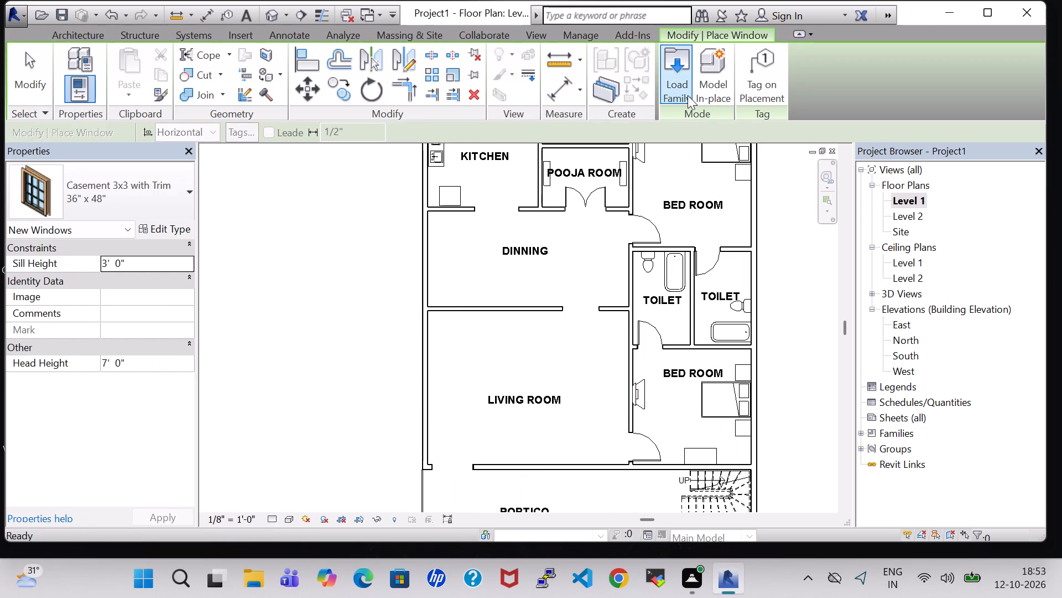
click(688, 95)
scroll(639, 267, down, 3)
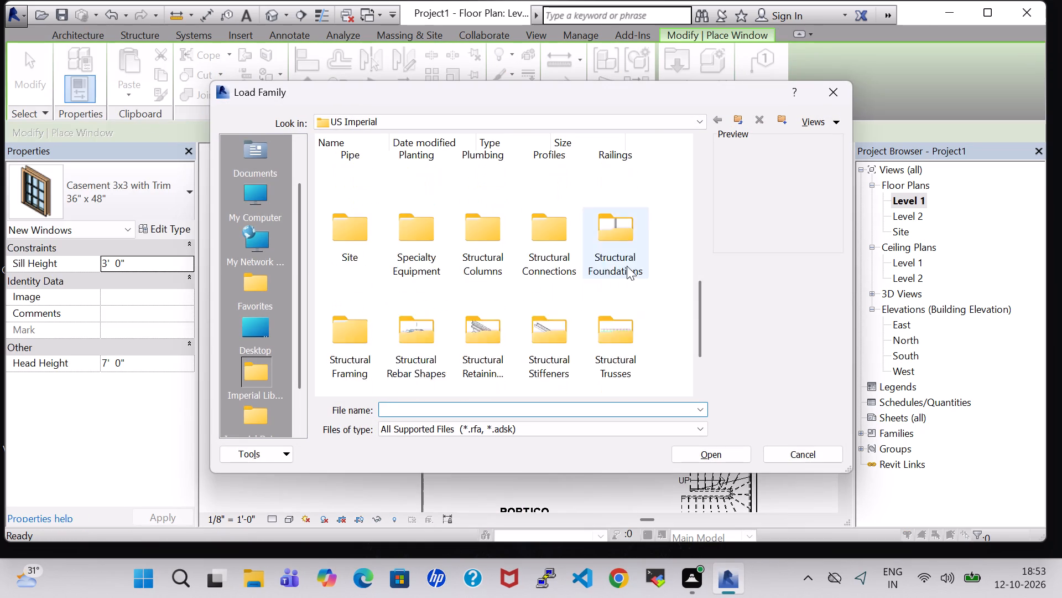
scroll(627, 271, down, 2)
double_click(482, 348)
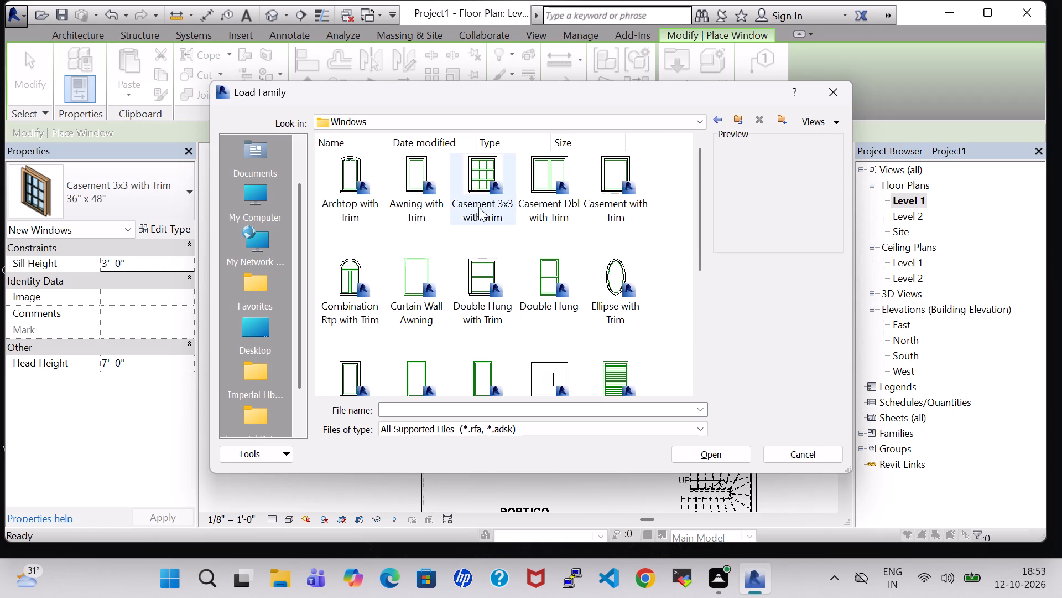
scroll(478, 207, down, 2)
scroll(530, 326, up, 3)
click(503, 183)
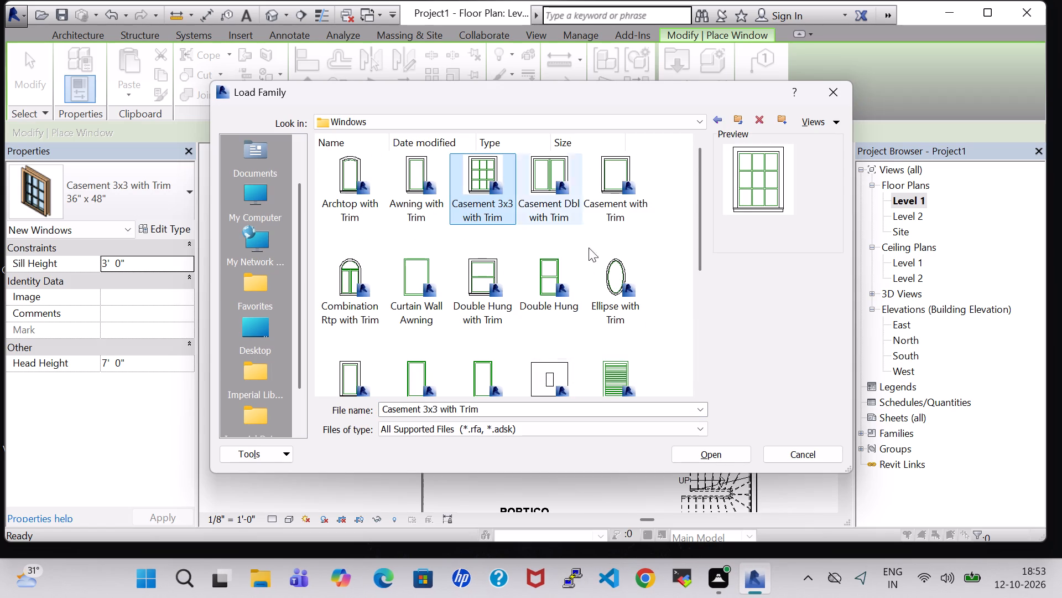
click(726, 450)
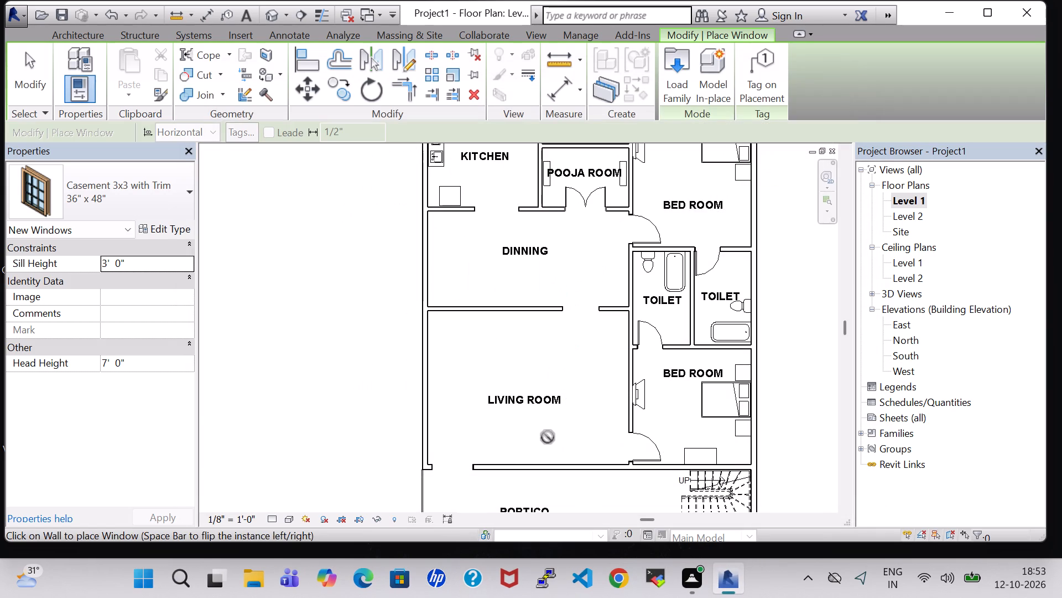
Place a 36" x 48" Casement 3x3 with Trim window in the living room's south wall, centred about 11' - 1" from the side walls.
key(space)
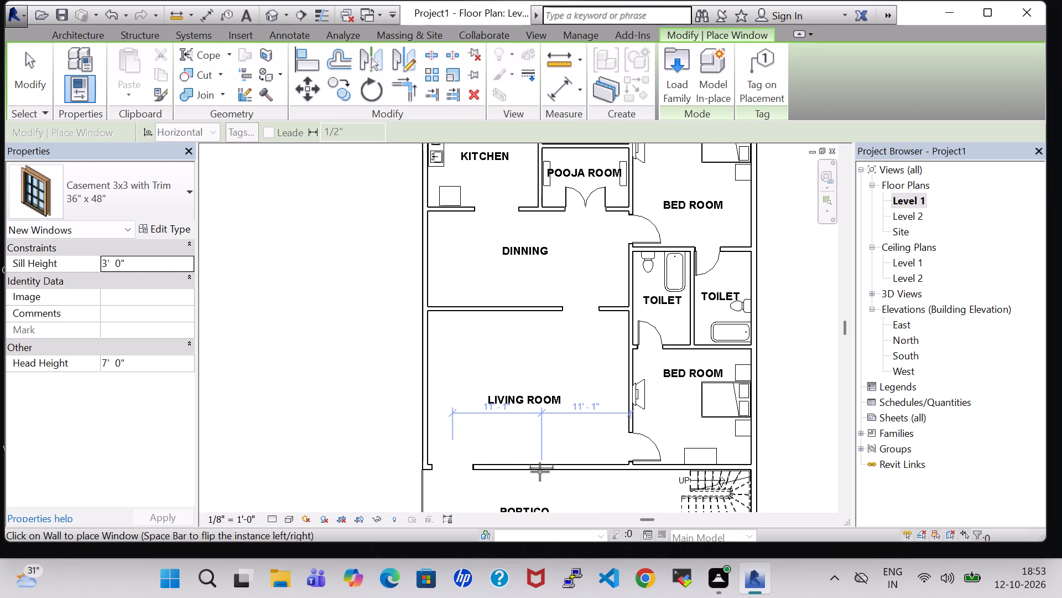
click(540, 472)
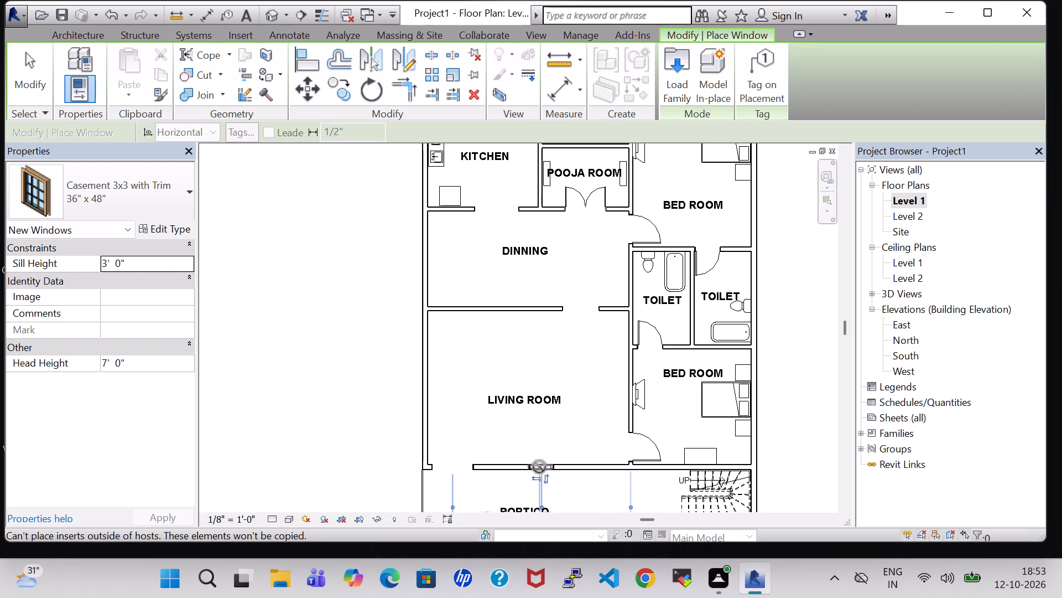
key(Escape)
key(Escape)
Set the width of the living room window's Casement 3x3 with Trim 36" x 48" type to 4' 0".
click(539, 467)
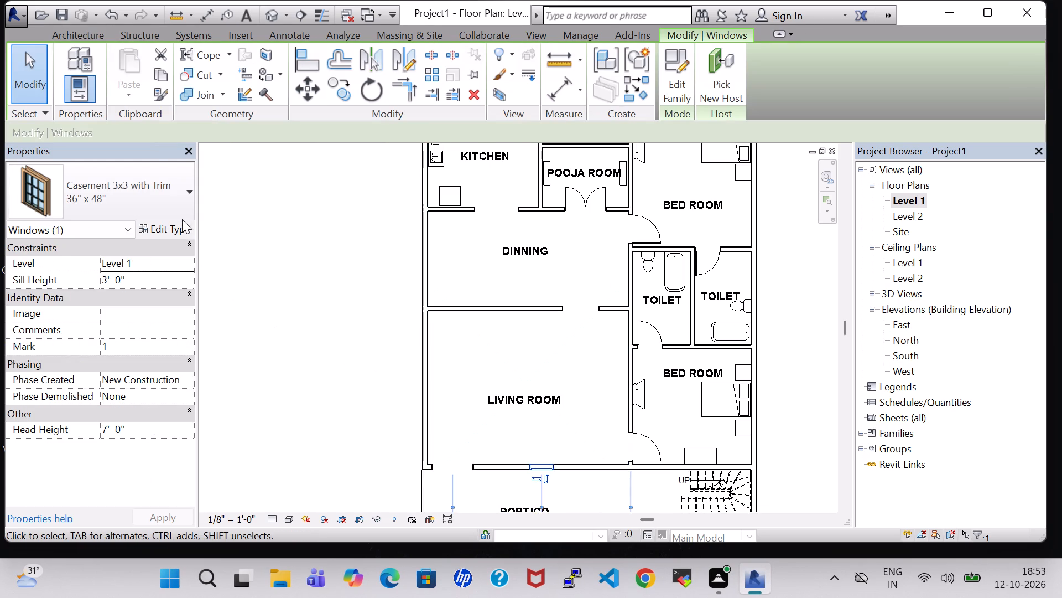
click(180, 224)
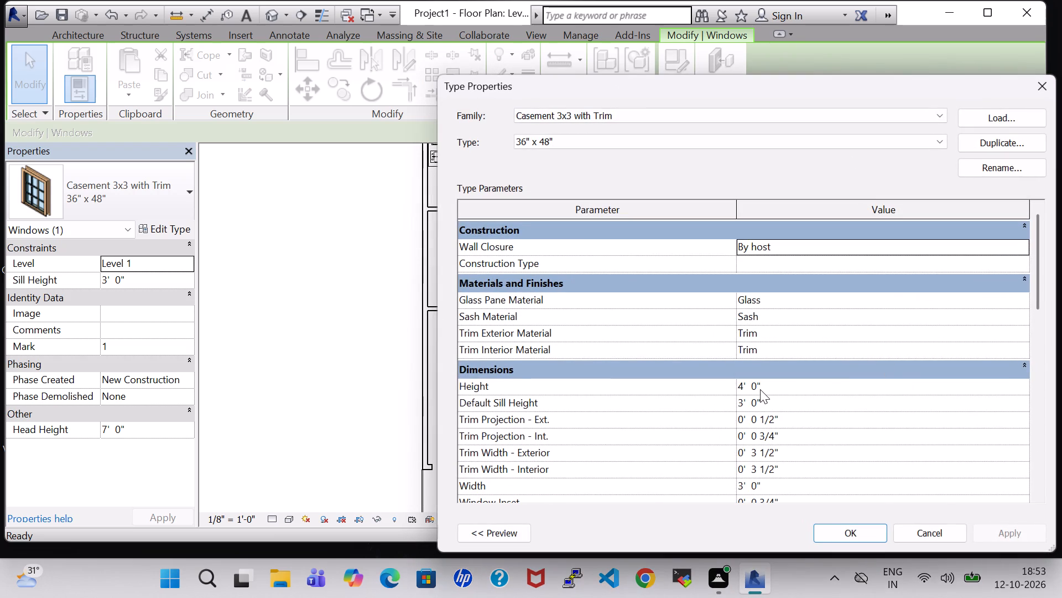
click(747, 482)
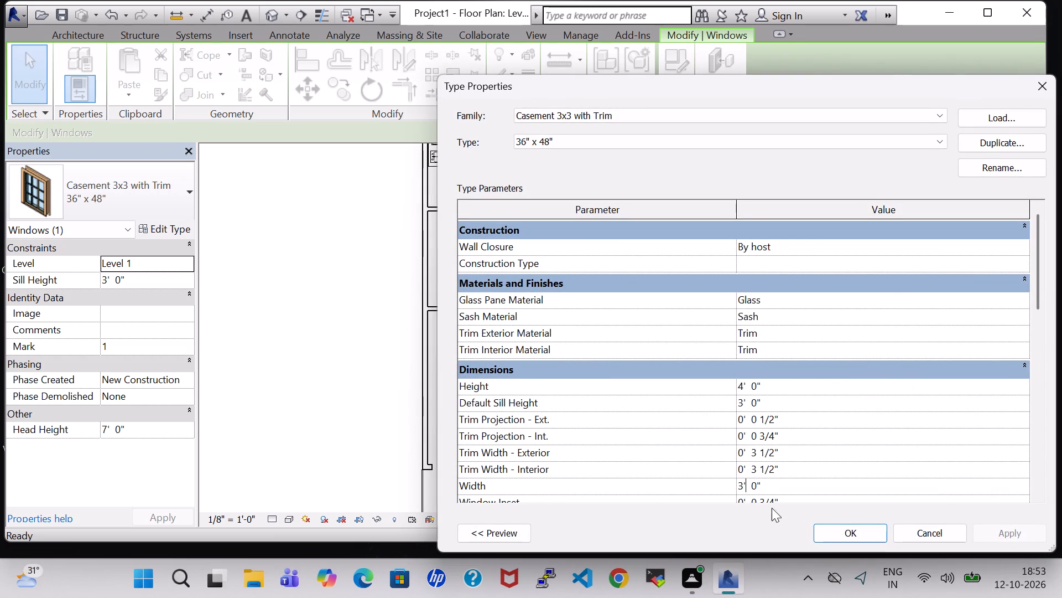
key(Left)
key(BackSpace)
key(4)
key(Return)
click(1001, 538)
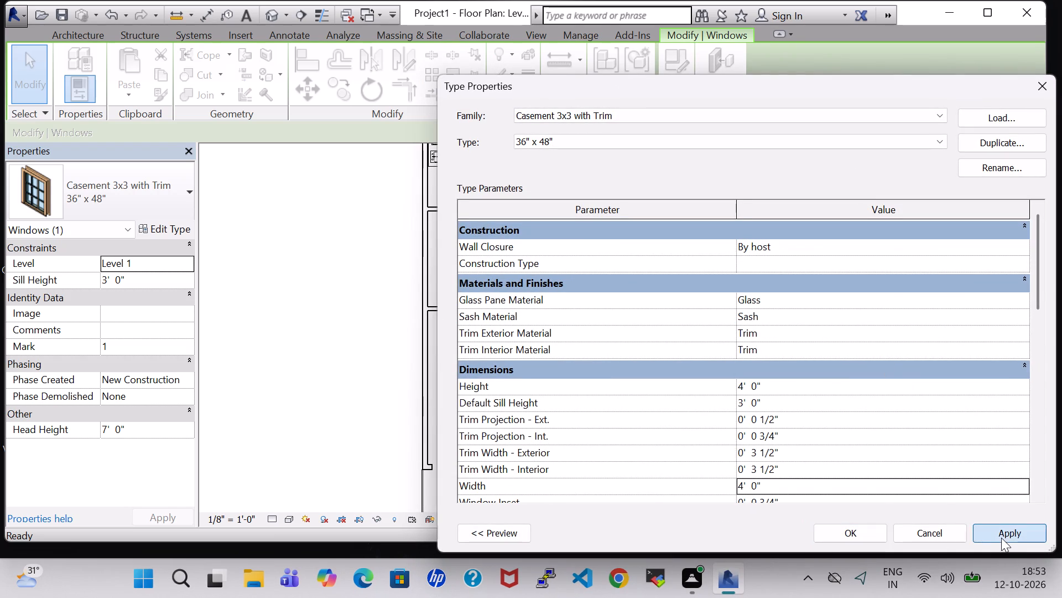
click(868, 531)
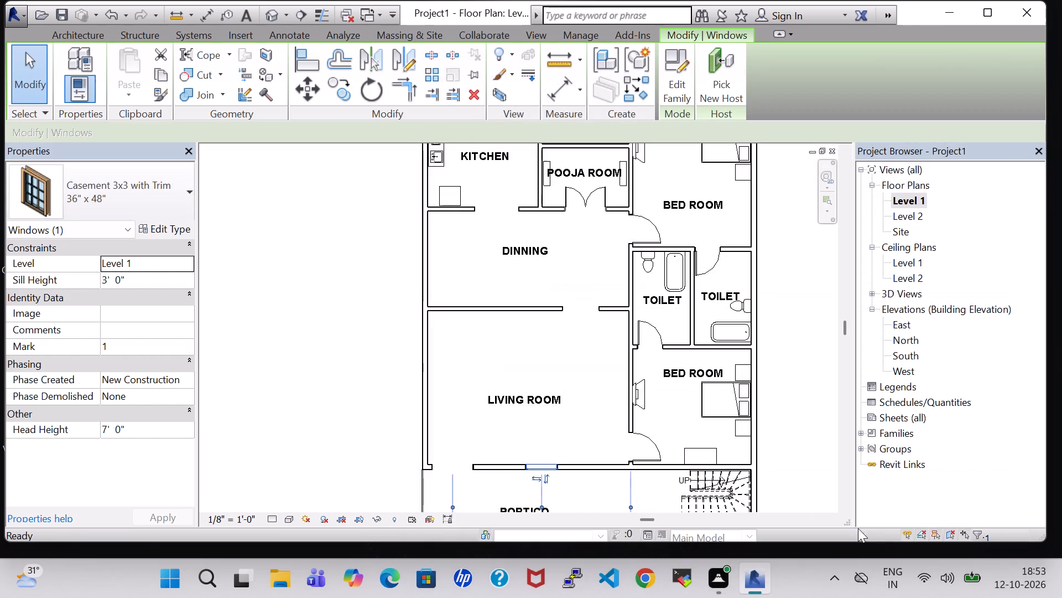
click(378, 310)
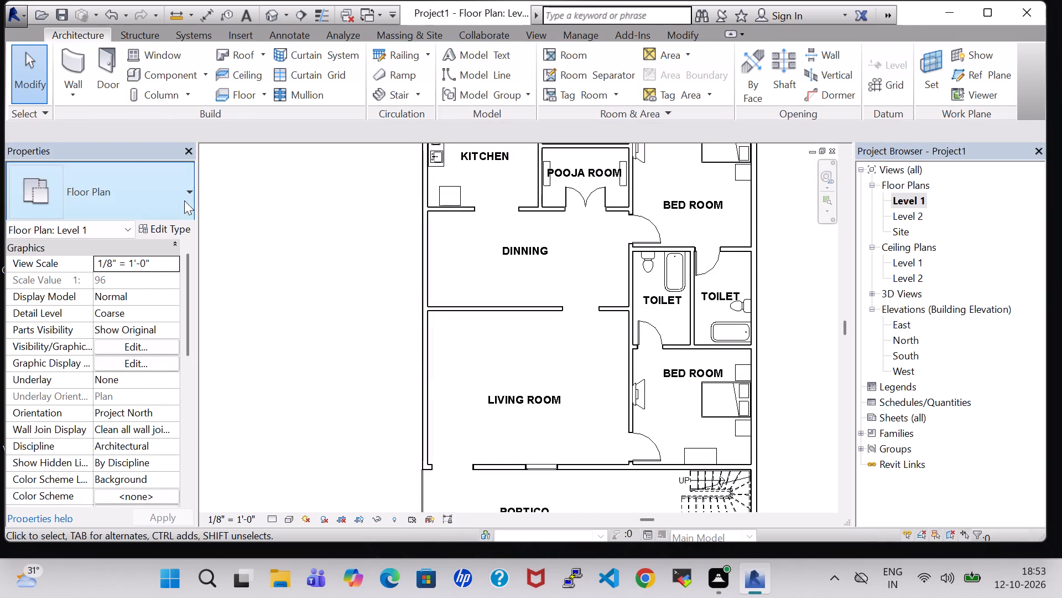
Place a Casement 3x3 with Trim window in the south bedroom's east wall, about 6' - 5" from its north wall.
click(152, 47)
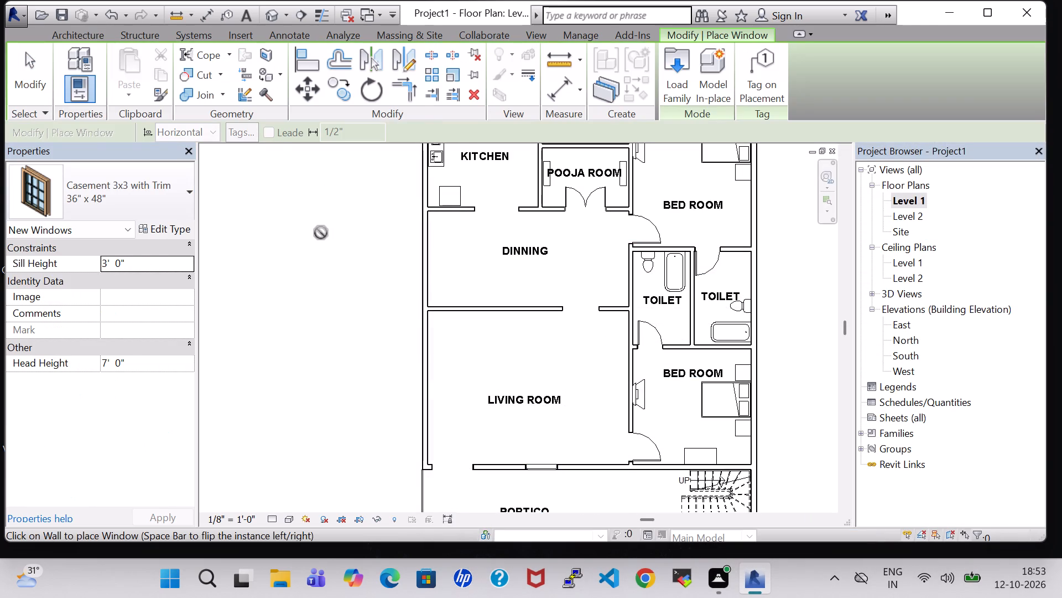
click(760, 399)
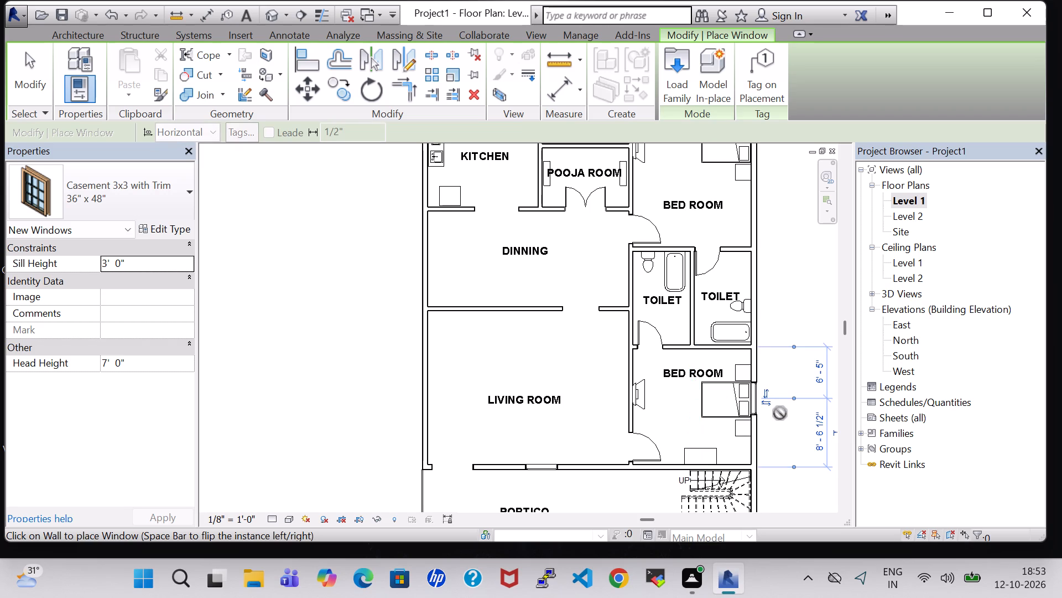
Place casement windows in the north bedroom's east wall, about 5' - 5" from its south wall, and north wall, about 5' - 5" from the east wall.
middle_drag(780, 413, 769, 479)
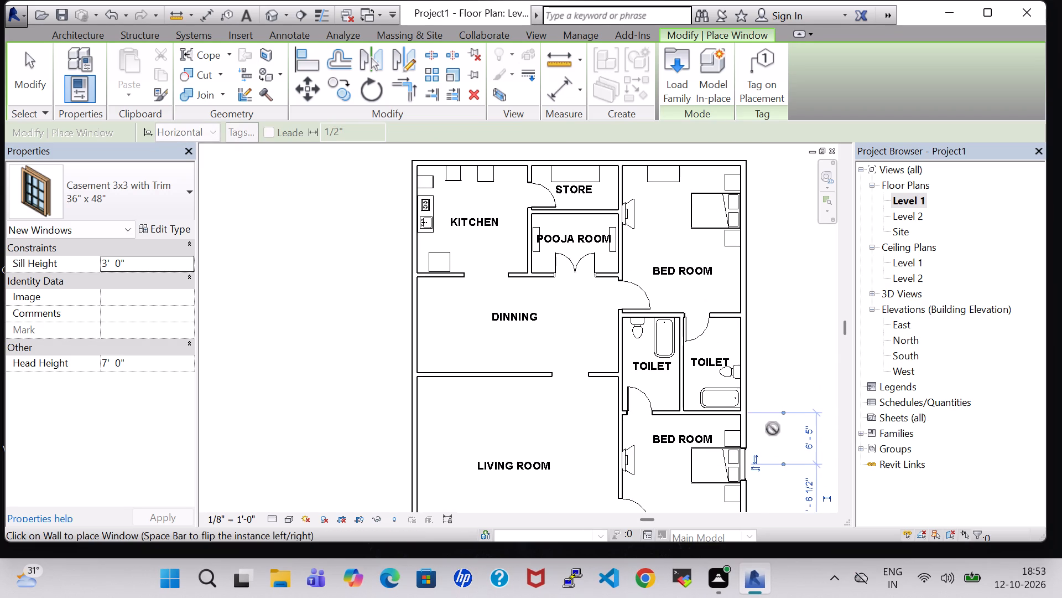
middle_drag(780, 355, 785, 441)
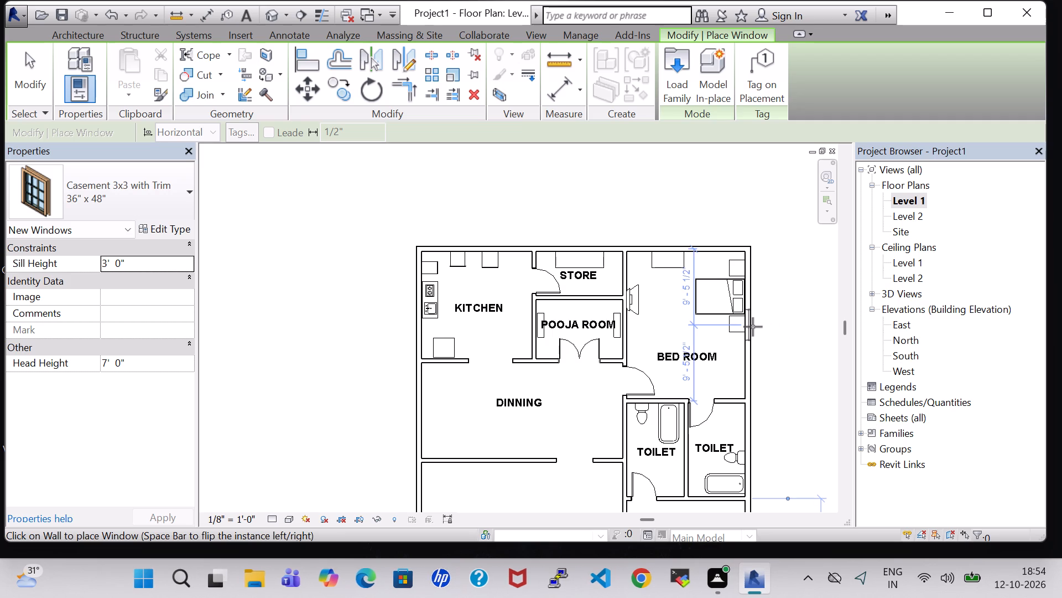
click(753, 358)
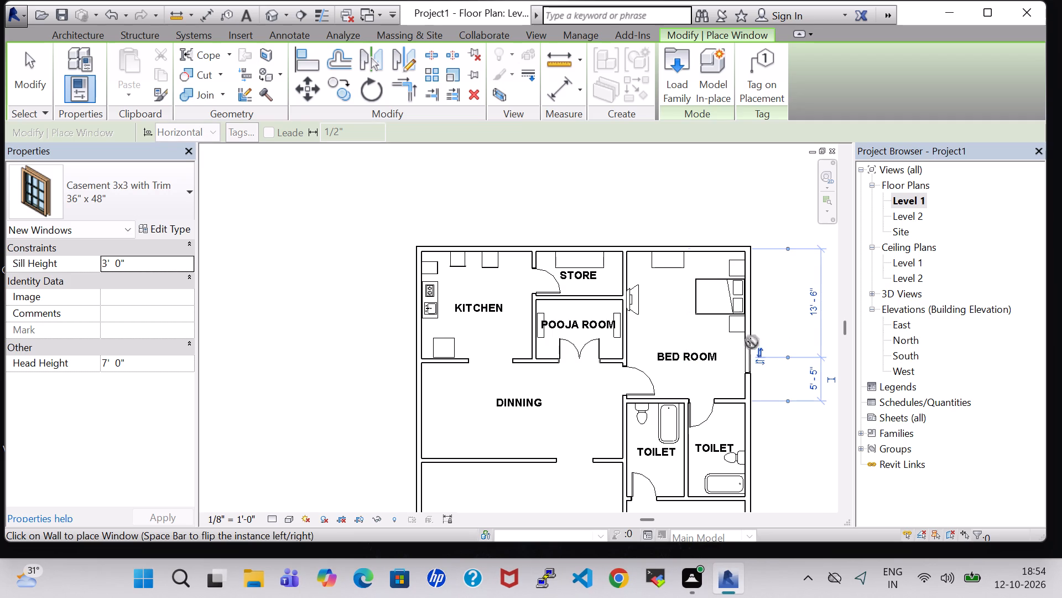
click(704, 248)
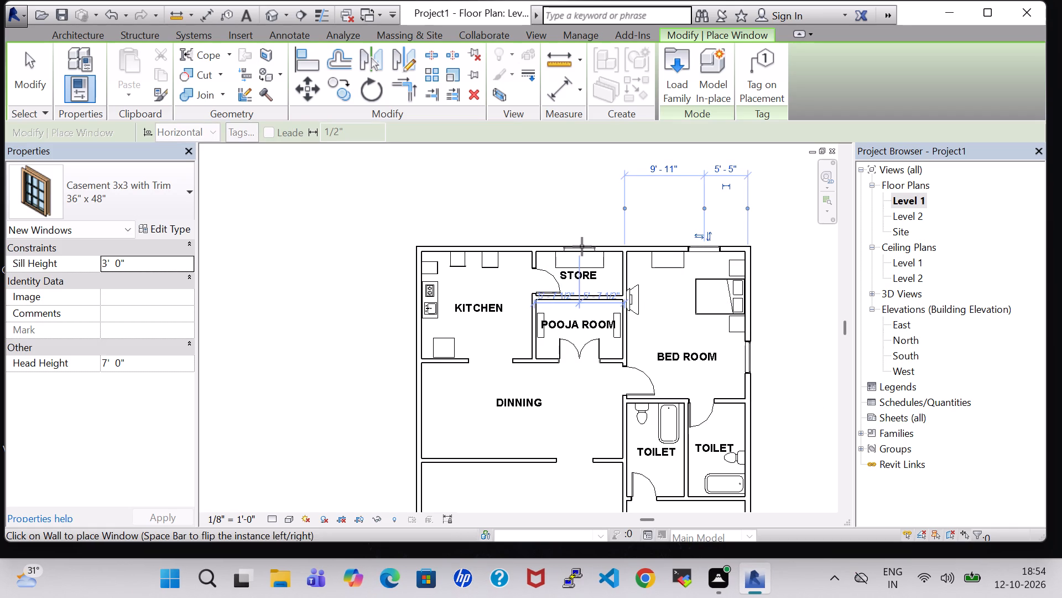
Place casement windows in the kitchen's north wall, centred 7' - 2" from its side walls, and west wall, about 5' - 8" from the dining wall.
click(482, 246)
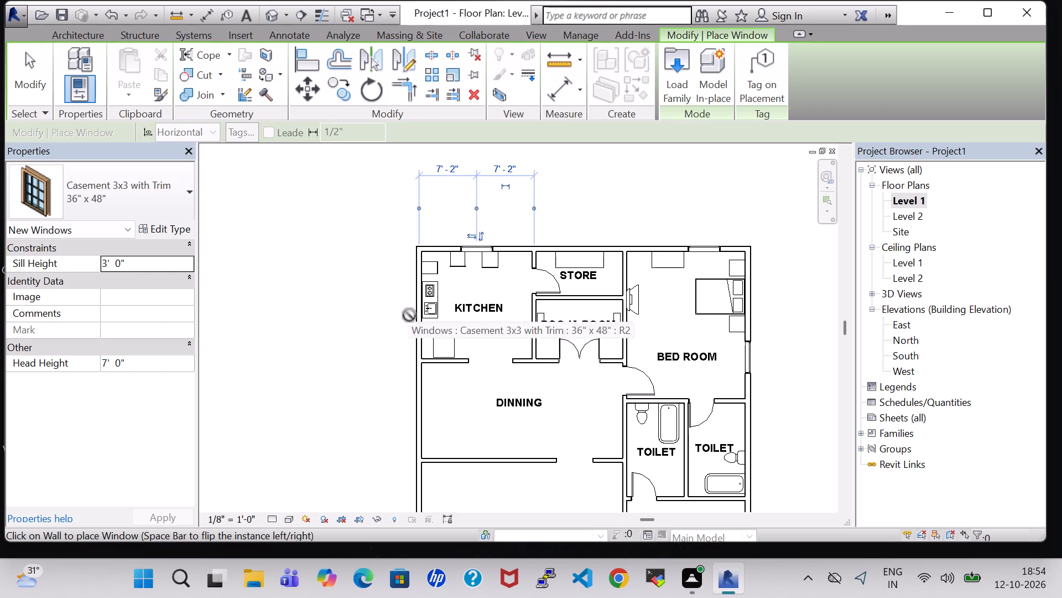
click(412, 315)
Place casement windows in the dining and living rooms' west walls, centred about 6' - 2" and 9' - 10" from their cross walls respectively.
middle_drag(388, 420, 386, 362)
click(410, 352)
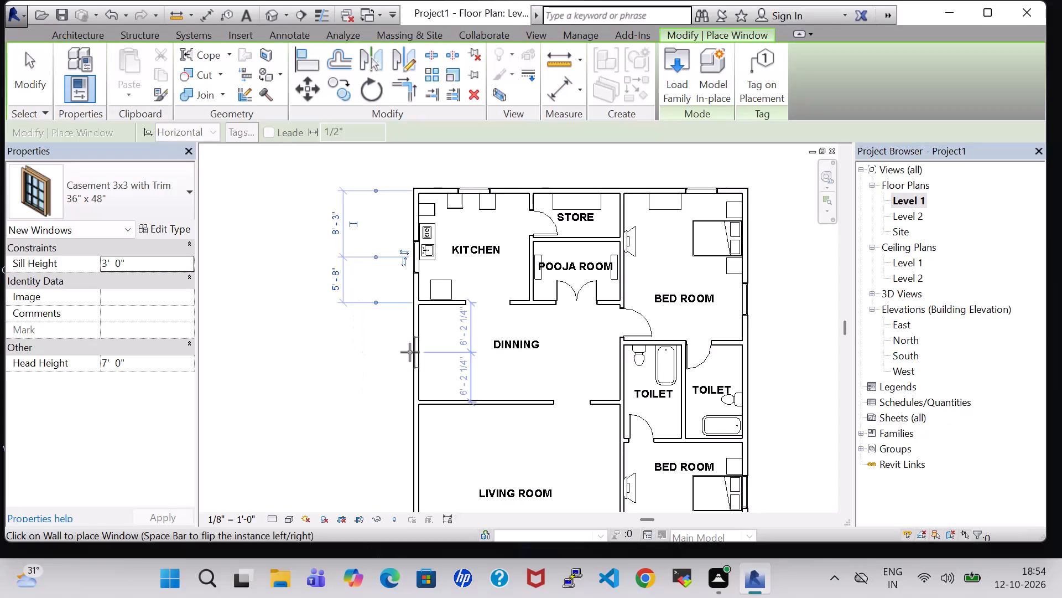
scroll(389, 364, down, 3)
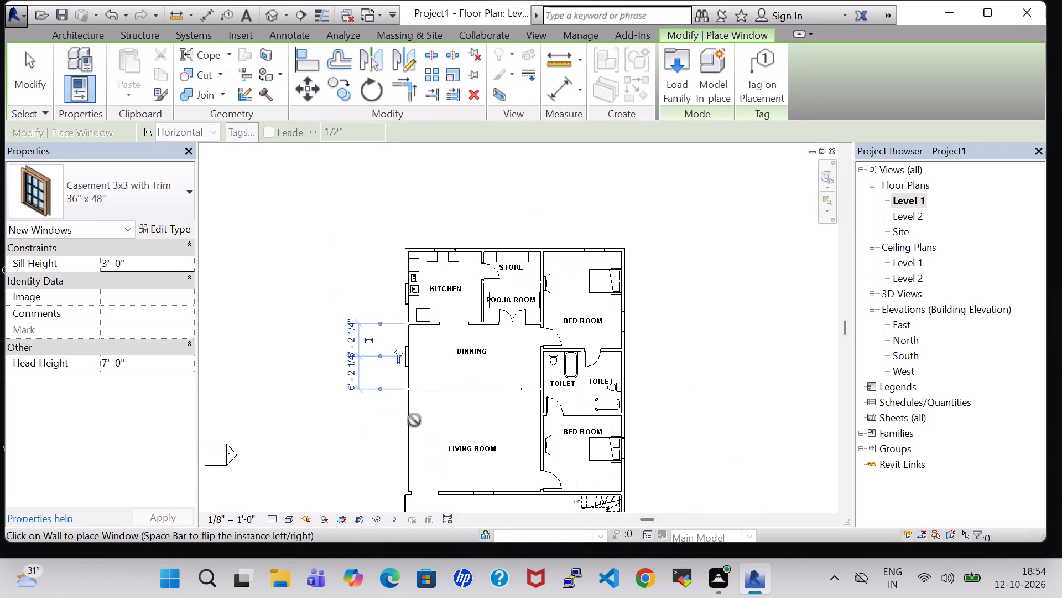
middle_drag(449, 437, 462, 413)
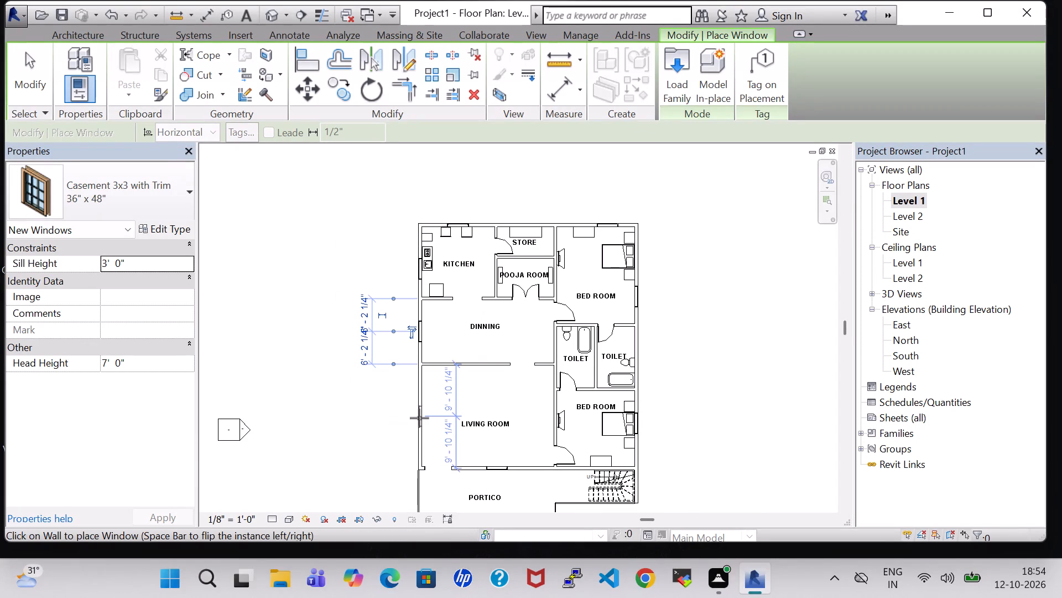
click(419, 418)
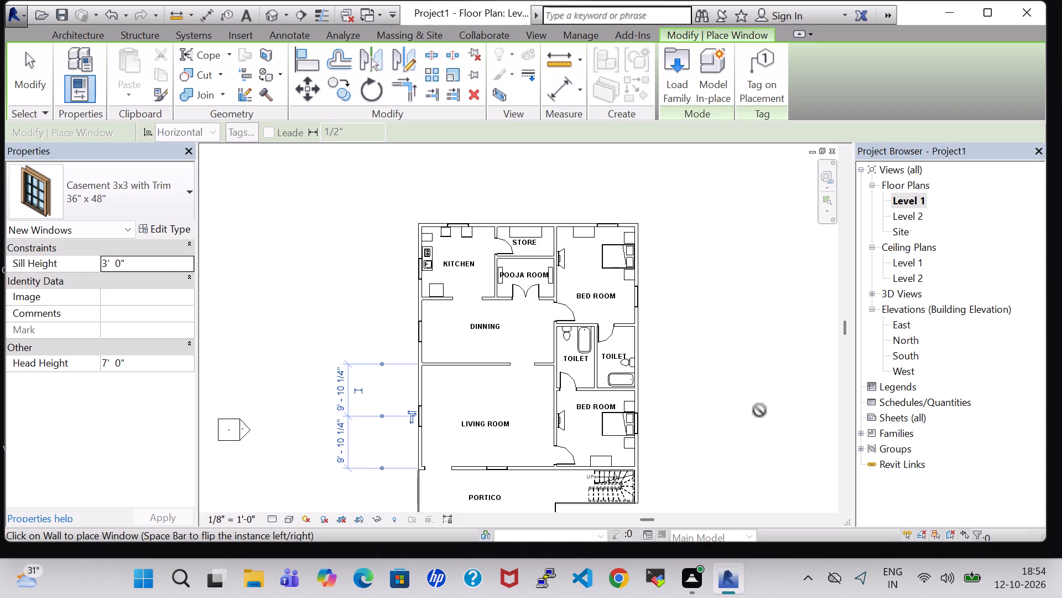
key(Escape)
key(Escape)
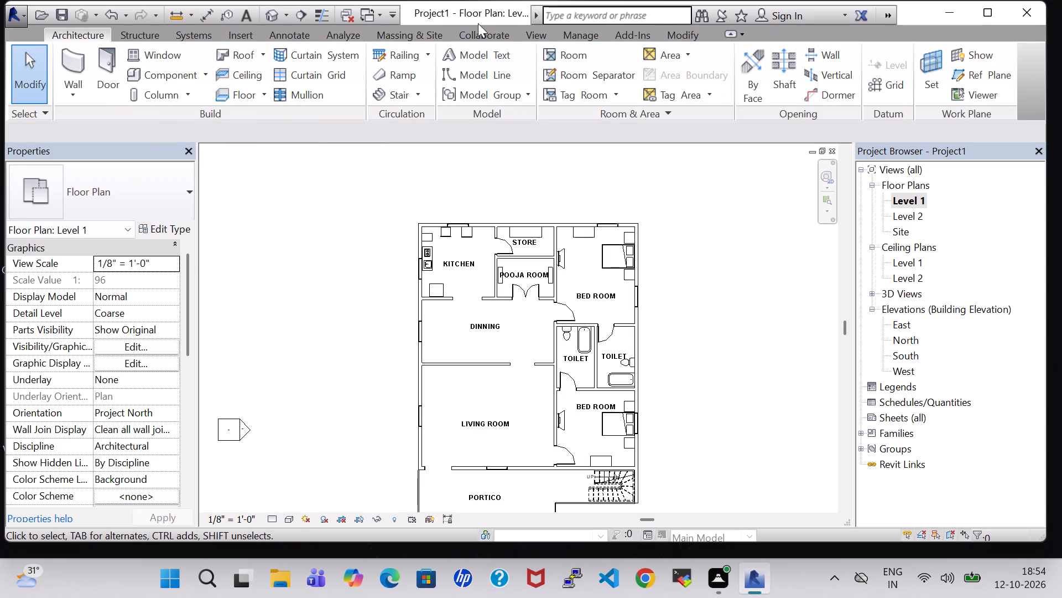
Examine the casement windows around the house's outer walls from several sides in the 3D view.
click(273, 13)
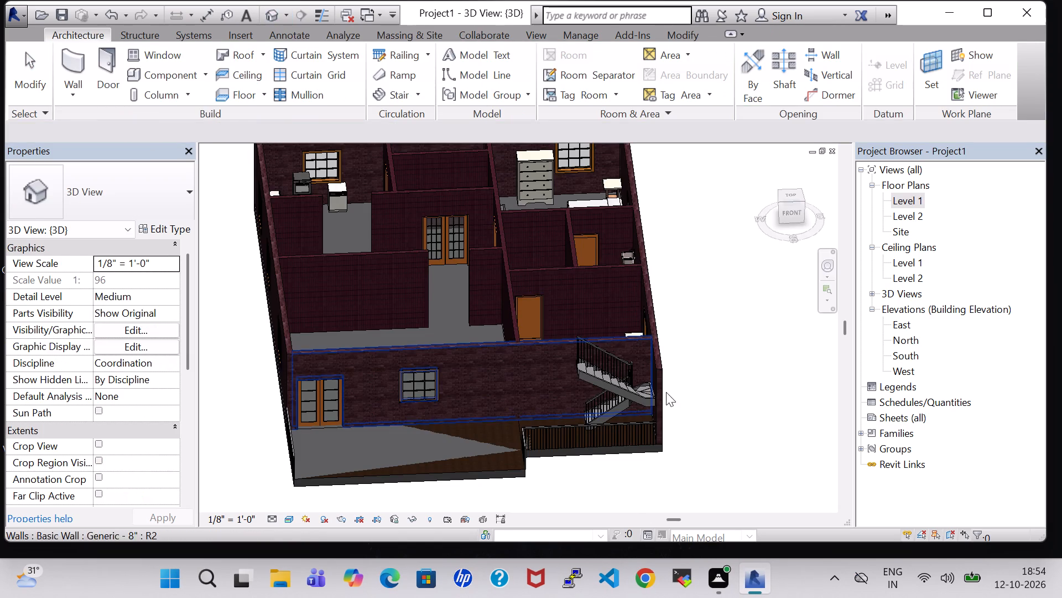
shift+middle_drag(710, 351, 694, 306)
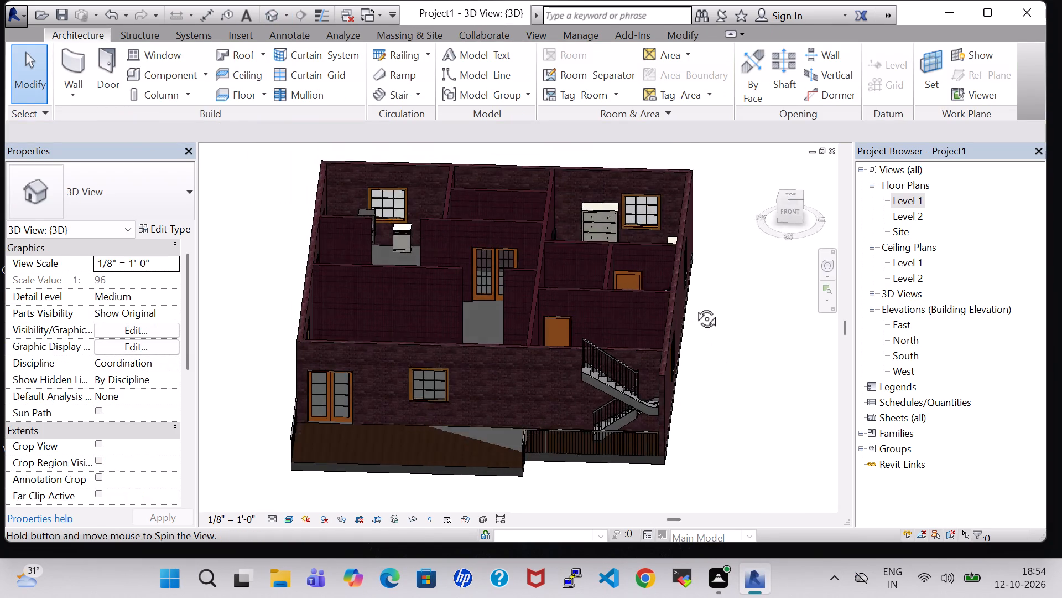
shift+middle_drag(694, 306, 696, 302)
shift+middle_drag(757, 330, 685, 356)
middle_drag(790, 466, 602, 461)
shift+middle_drag(654, 388, 569, 441)
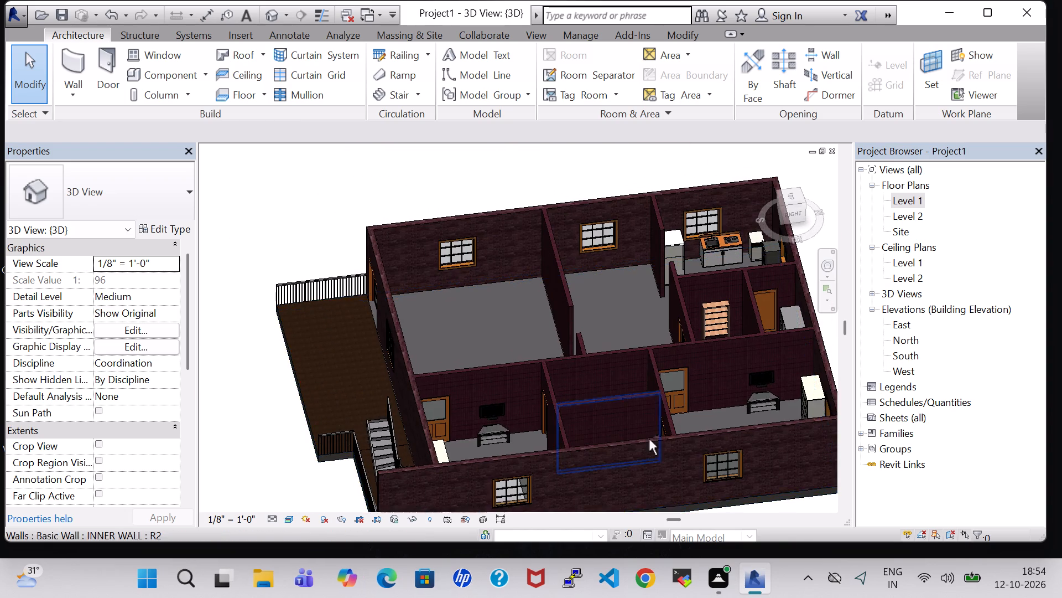
shift+middle_drag(734, 410, 673, 409)
middle_drag(685, 422, 515, 249)
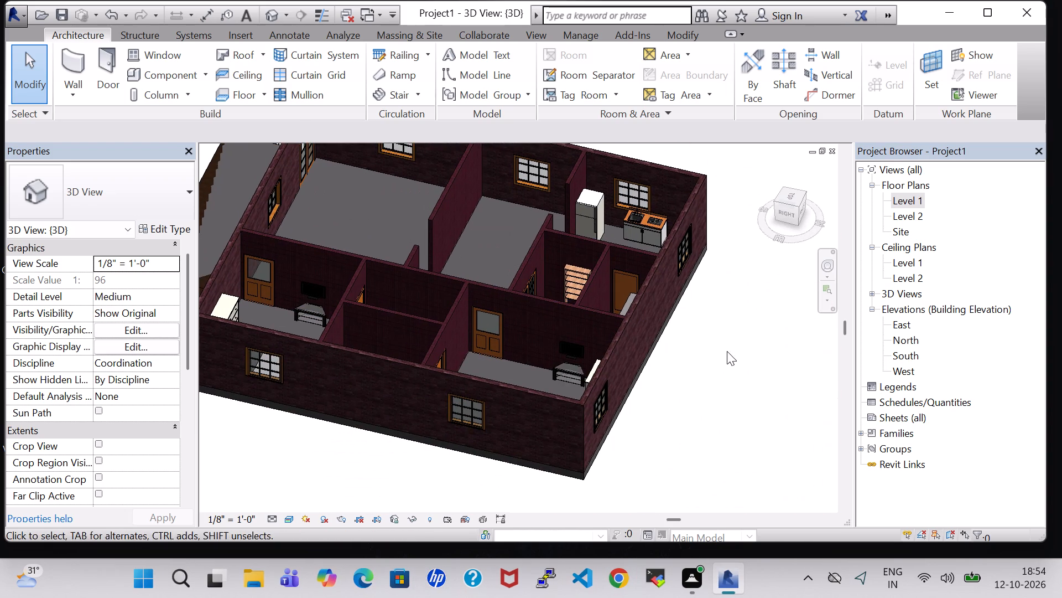
shift+middle_drag(717, 317, 622, 341)
scroll(623, 347, down, 1)
shift+middle_drag(631, 382, 718, 280)
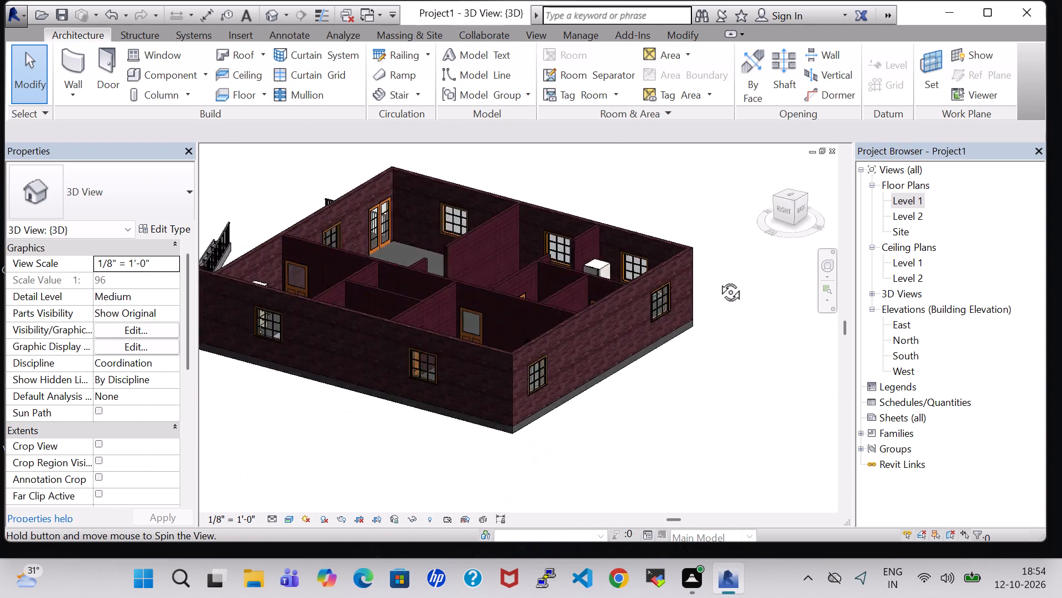
shift+middle_drag(718, 280, 721, 278)
For the Level 1 plan, load the Transom with Trim window family from the US Imperial library's Windows folder.
double_click(916, 202)
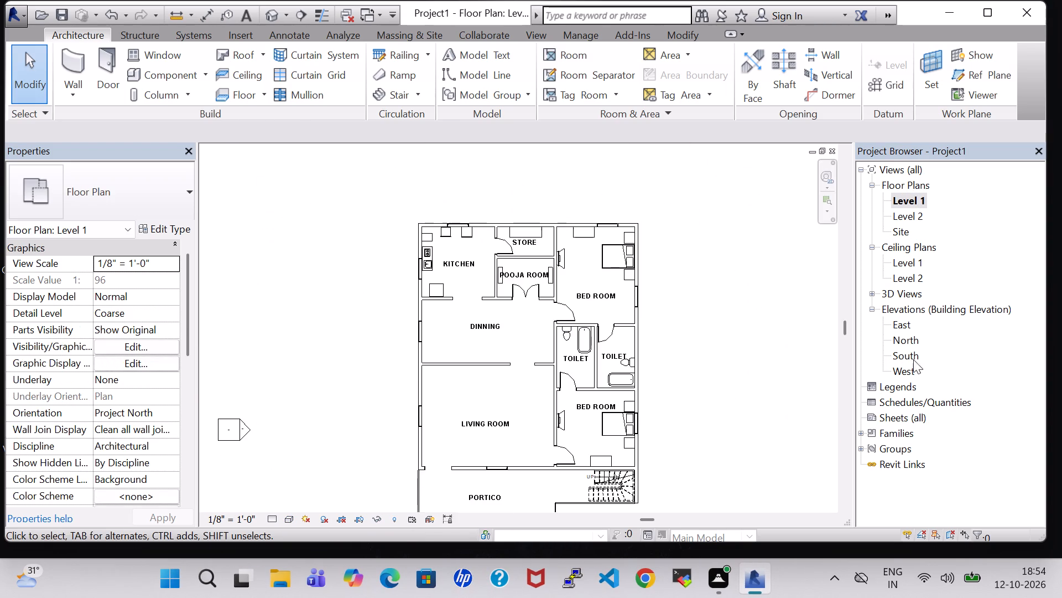
double_click(143, 64)
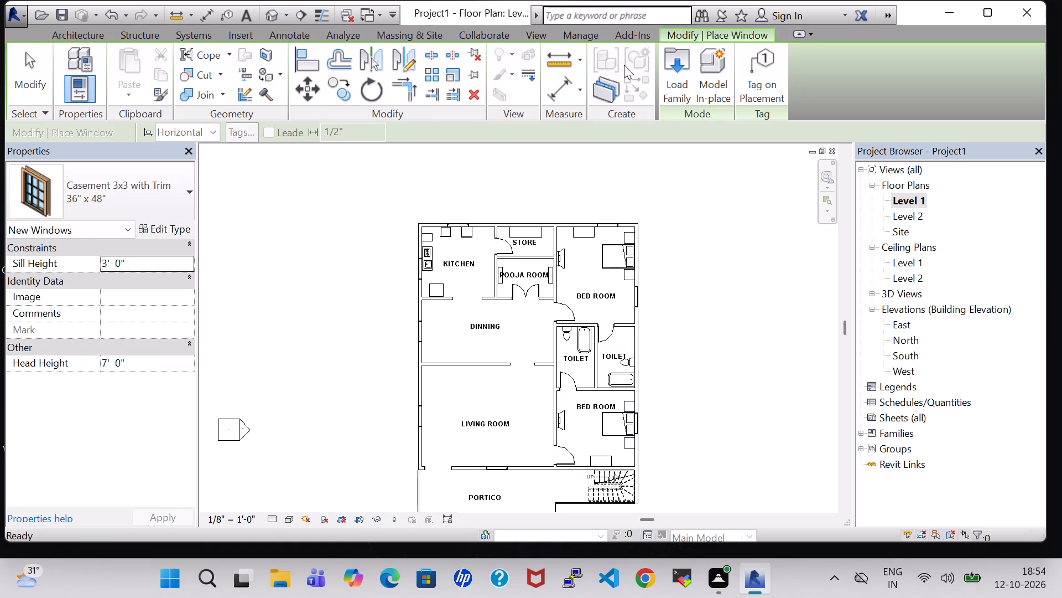
click(679, 79)
scroll(613, 317, down, 6)
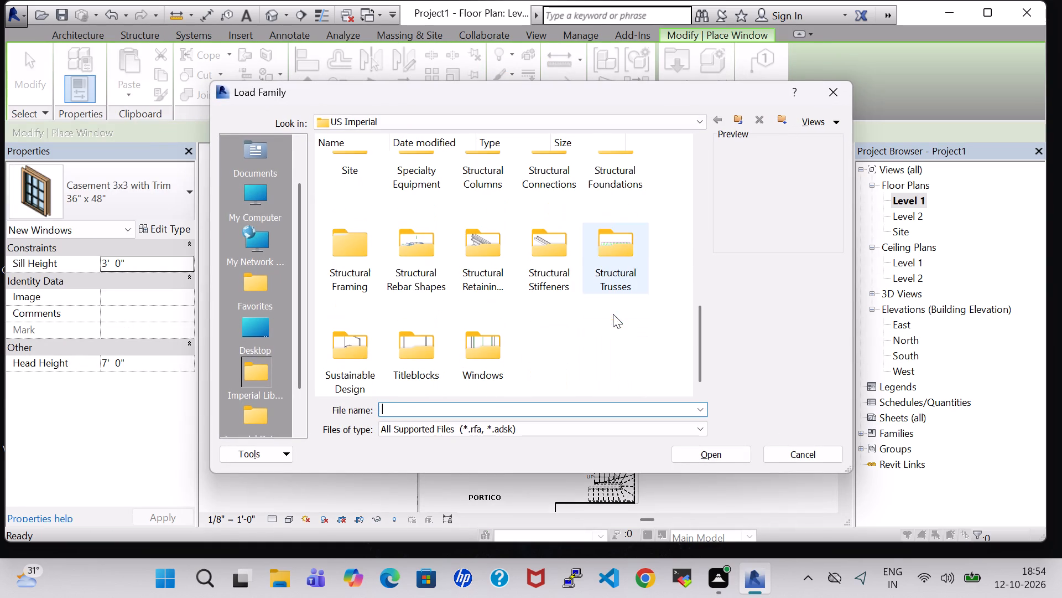
double_click(490, 349)
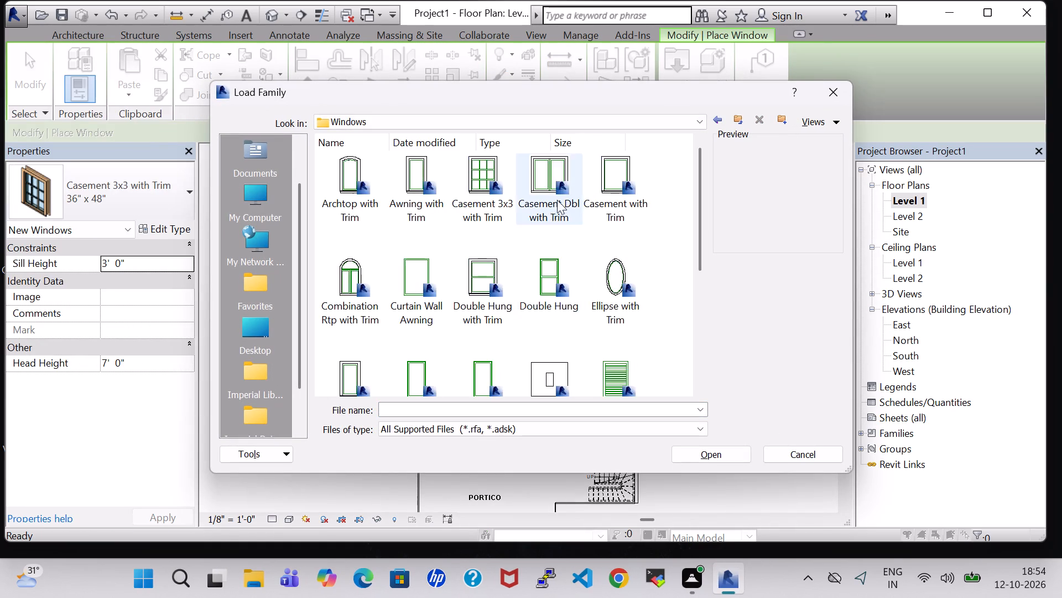
scroll(560, 215, down, 4)
click(556, 254)
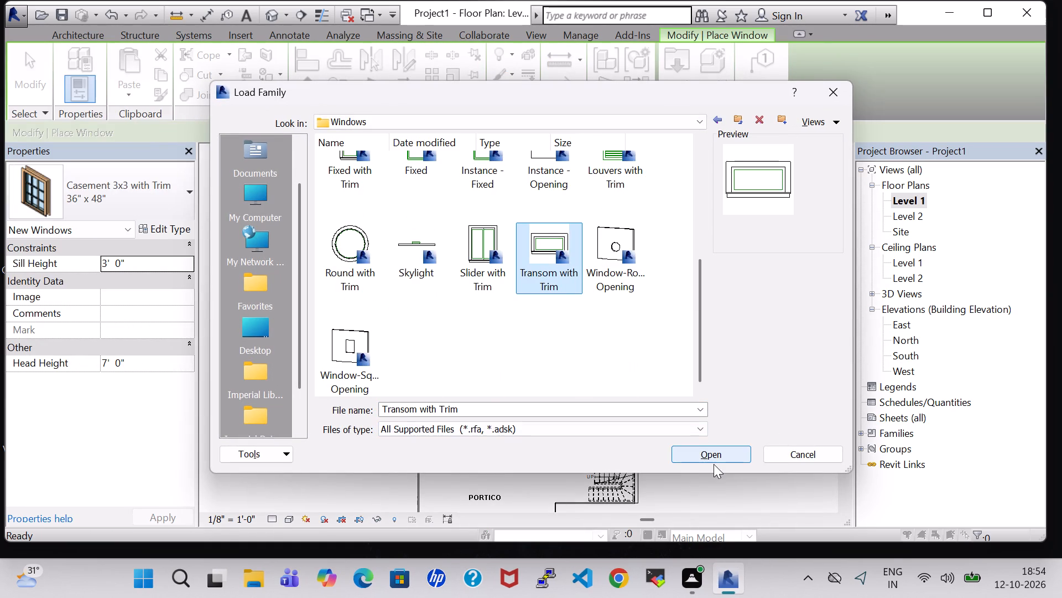
click(714, 457)
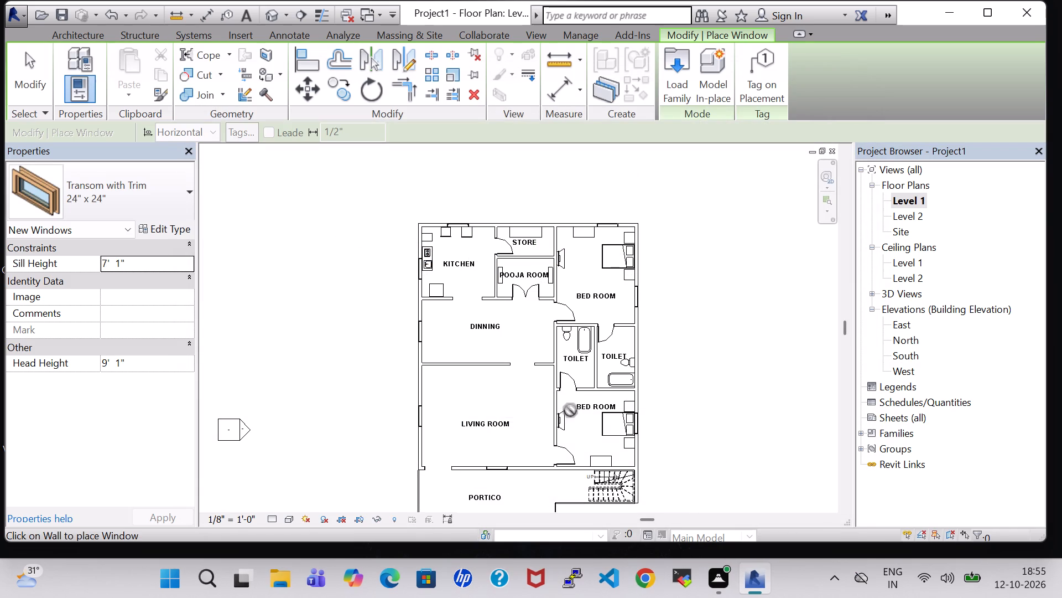
Place 24" x 24" Transom with Trim windows in the east toilet's outer wall and the store's north wall, the latter centred 5' - 7 1/2" from the side walls.
scroll(509, 393, up, 1)
middle_drag(764, 349, 725, 354)
scroll(764, 349, up, 4)
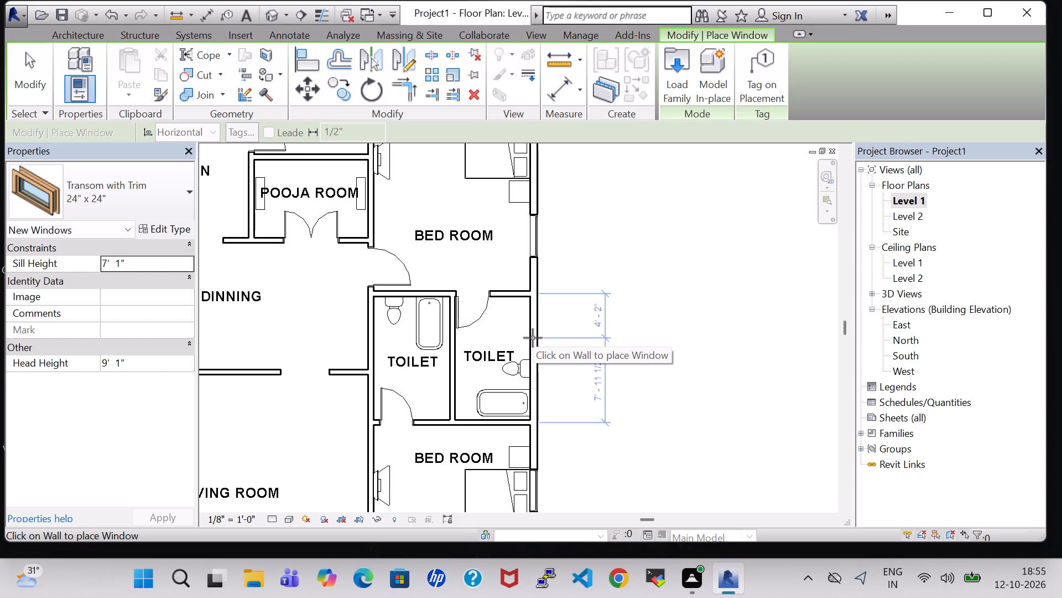
click(534, 368)
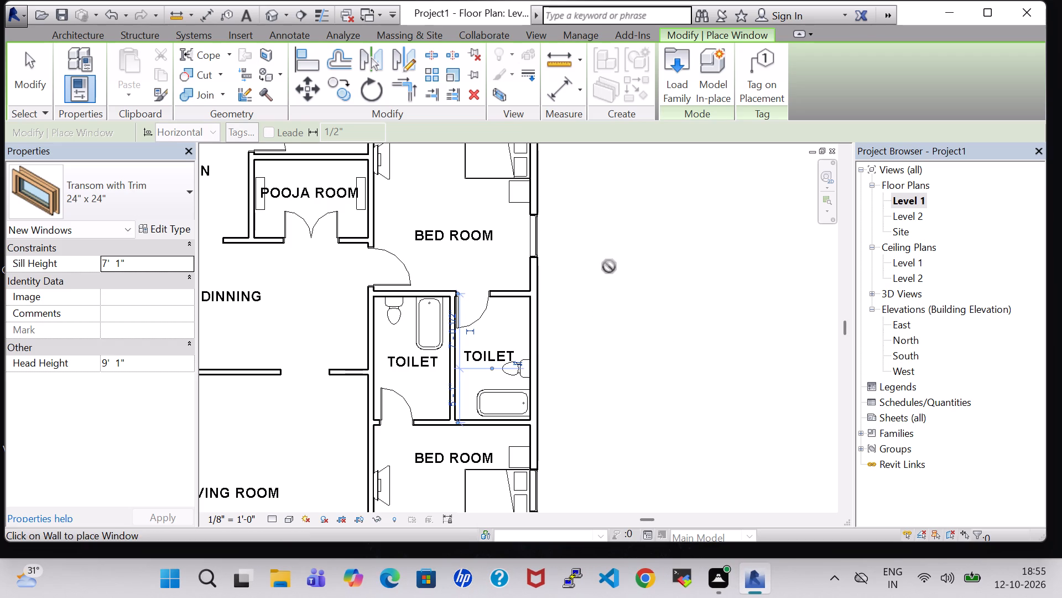
middle_drag(609, 266, 675, 510)
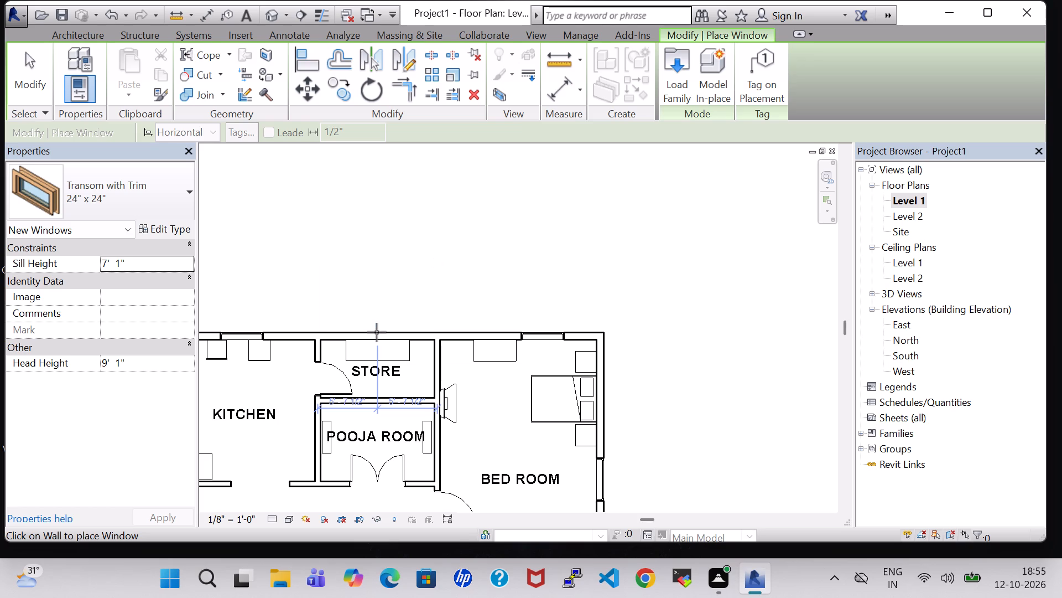
click(377, 335)
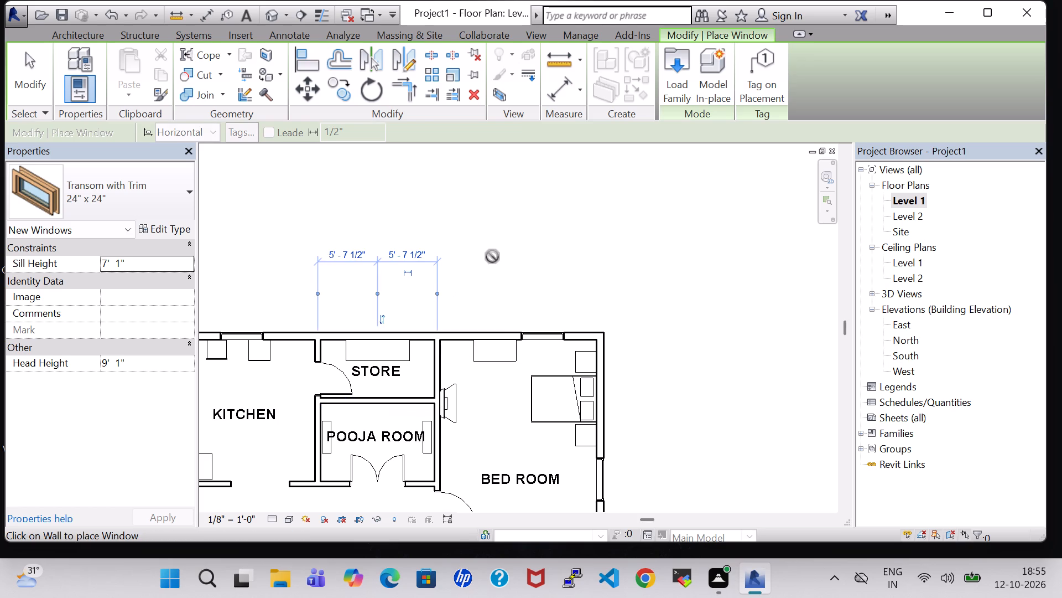
Examine the house in the 3D view, checking the new transom windows, interior rooms and front facade from several sides.
key(Escape)
key(Escape)
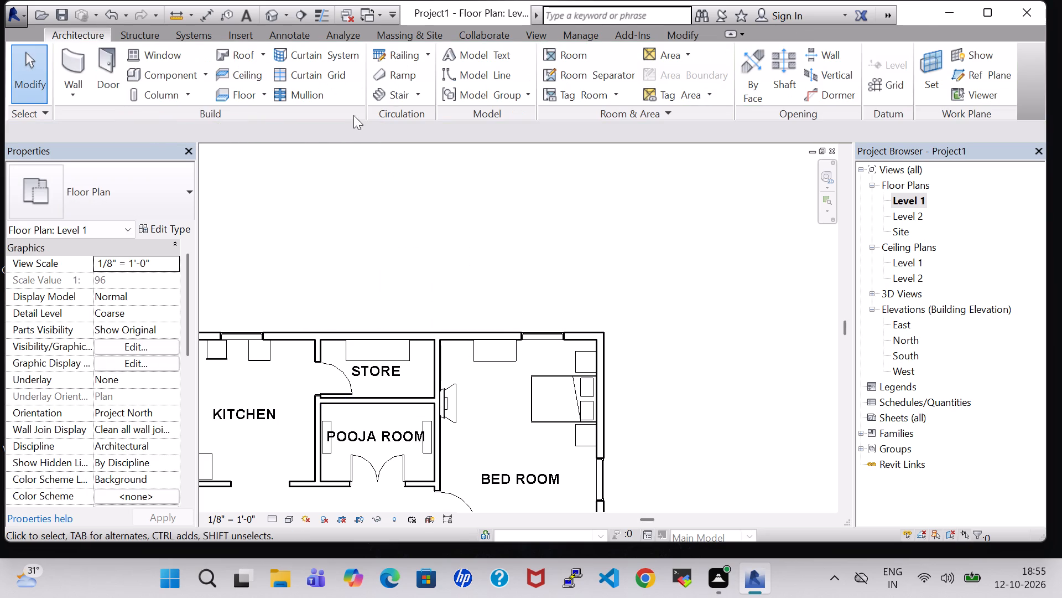
click(268, 17)
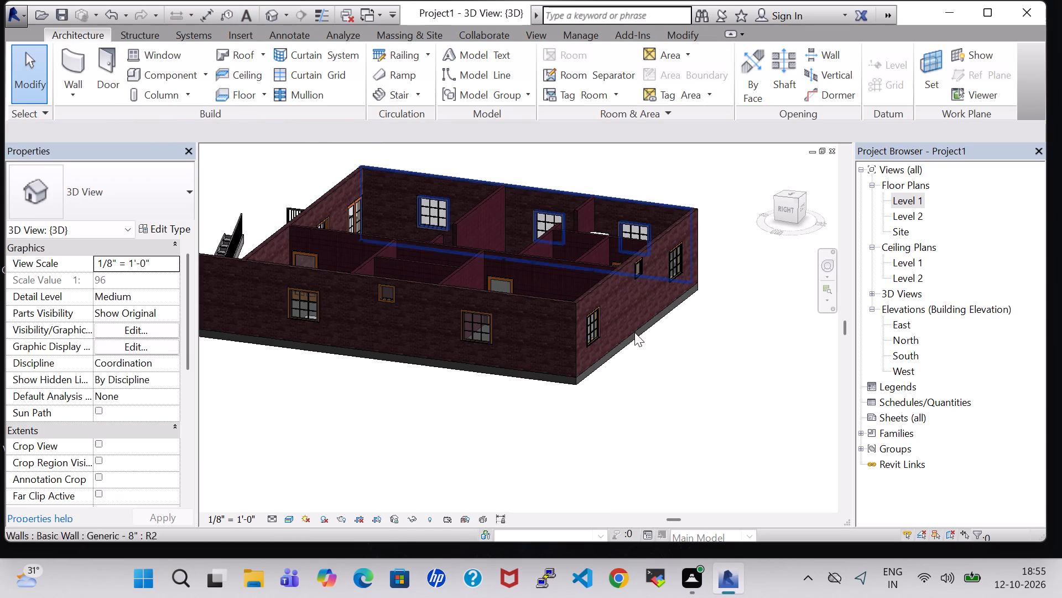
shift+middle_drag(707, 350, 695, 364)
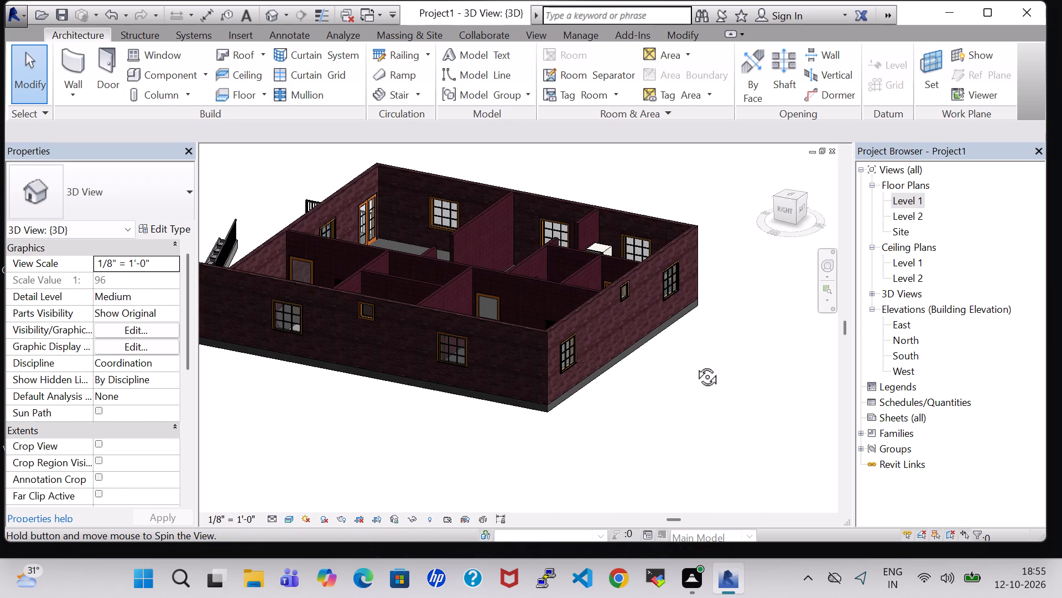
shift+middle_drag(695, 364, 603, 390)
shift+middle_drag(572, 319, 542, 342)
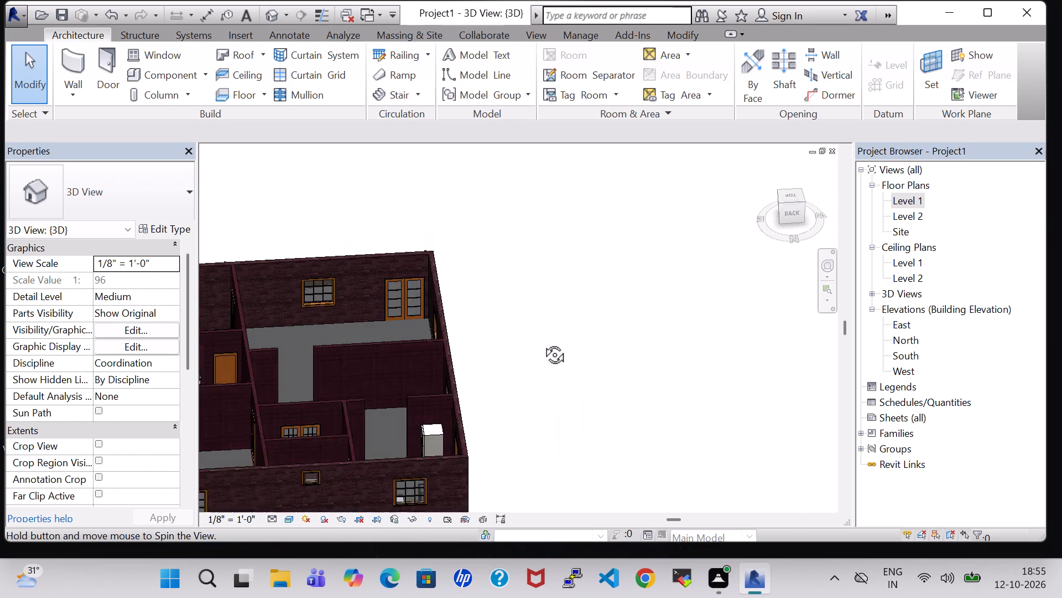
shift+middle_drag(542, 342, 541, 342)
middle_drag(481, 386, 582, 342)
shift+middle_drag(603, 389, 528, 396)
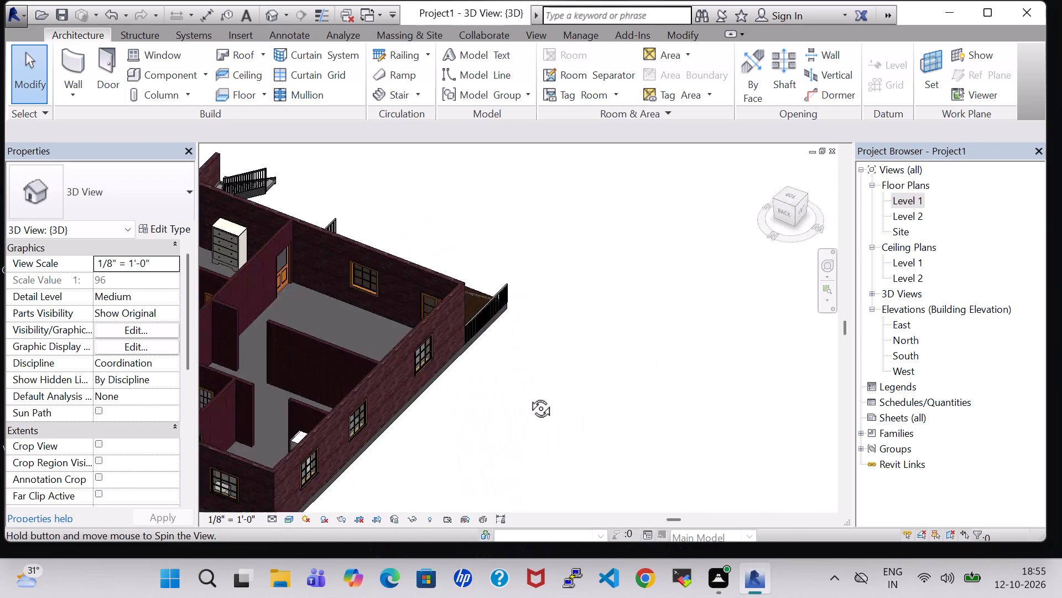
shift+middle_drag(528, 396, 496, 386)
shift+middle_drag(390, 397, 519, 399)
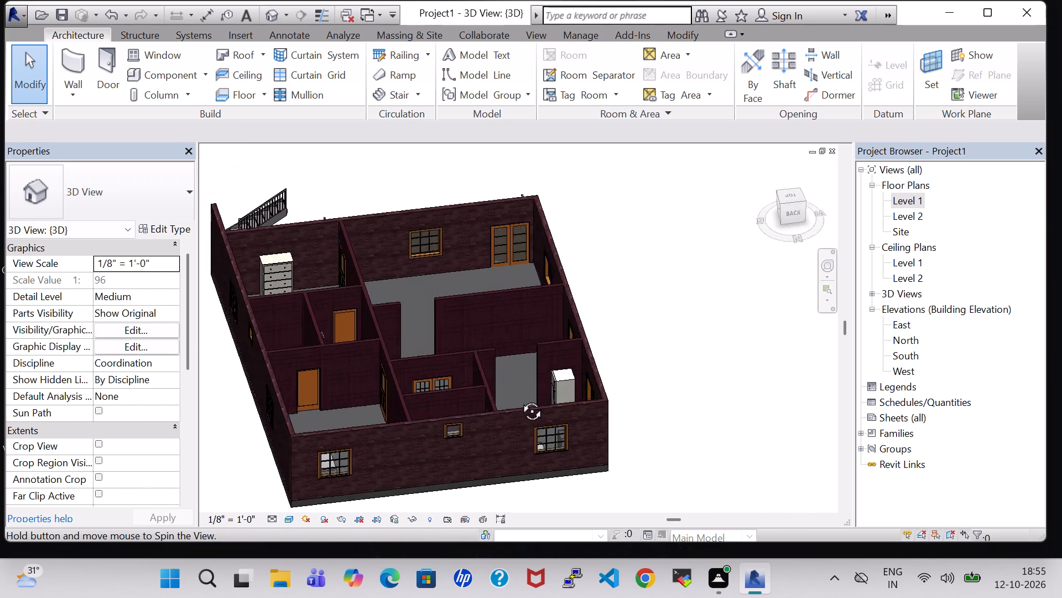
shift+middle_drag(519, 399, 530, 480)
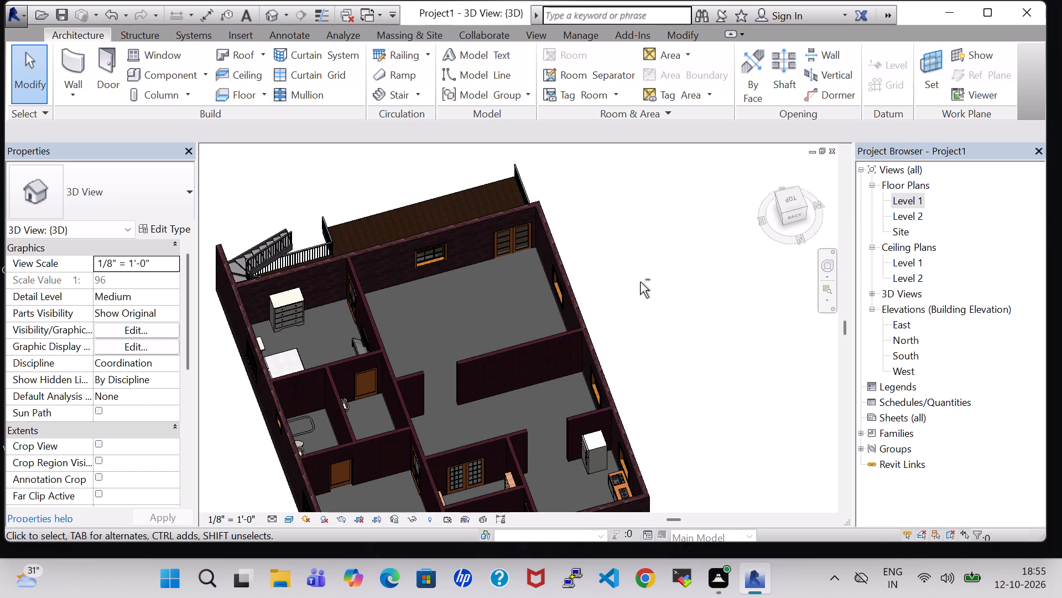
shift+middle_drag(640, 282, 652, 299)
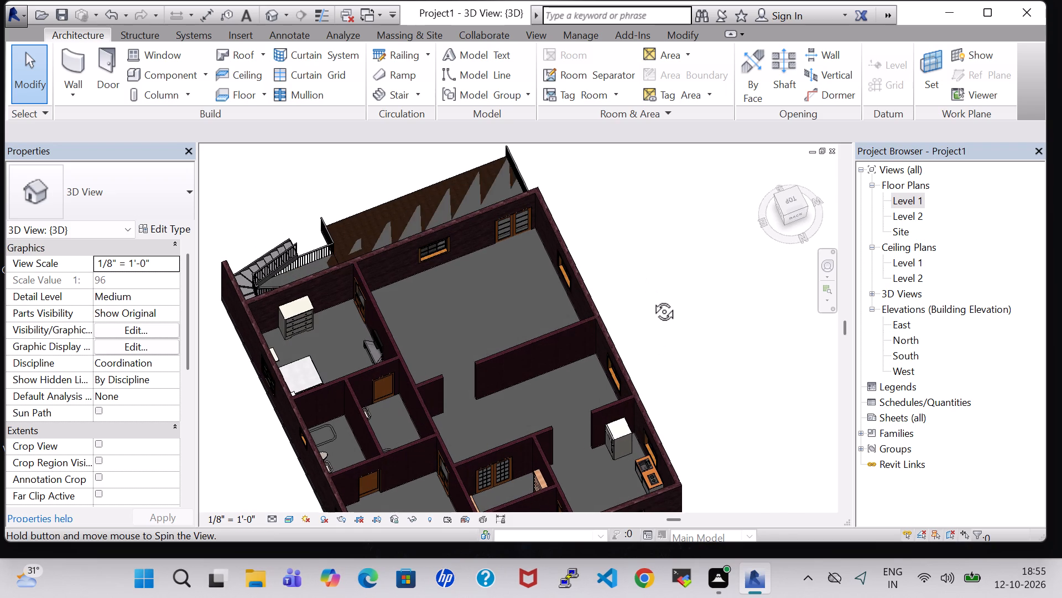
shift+middle_drag(652, 299, 652, 292)
shift+middle_drag(653, 291, 647, 271)
shift+middle_drag(645, 269, 637, 249)
shift+middle_click(635, 222)
shift+middle_drag(631, 370, 694, 324)
shift+middle_drag(467, 456, 594, 439)
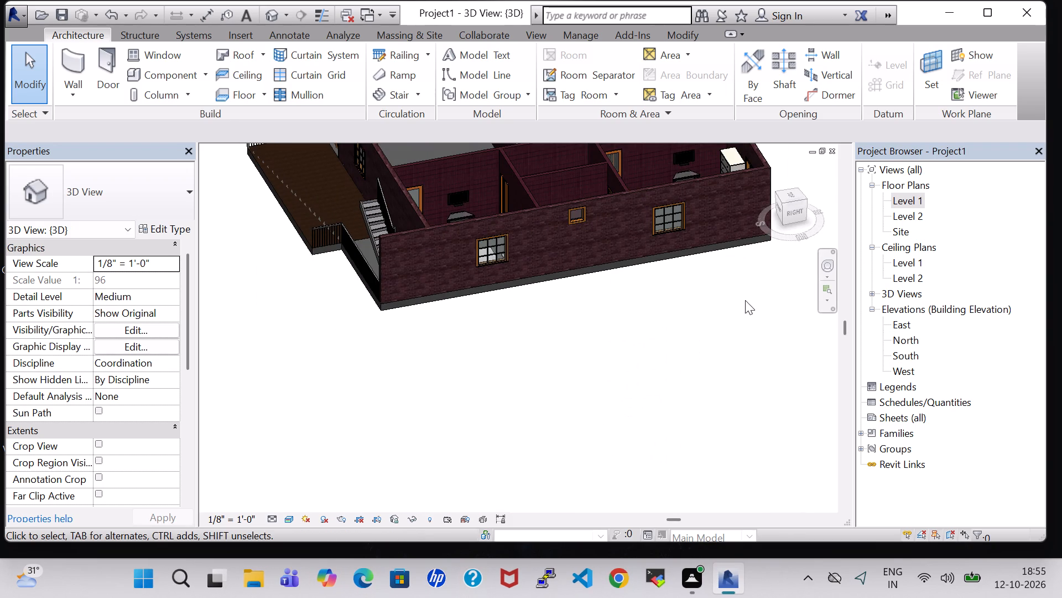
middle_drag(464, 399, 612, 312)
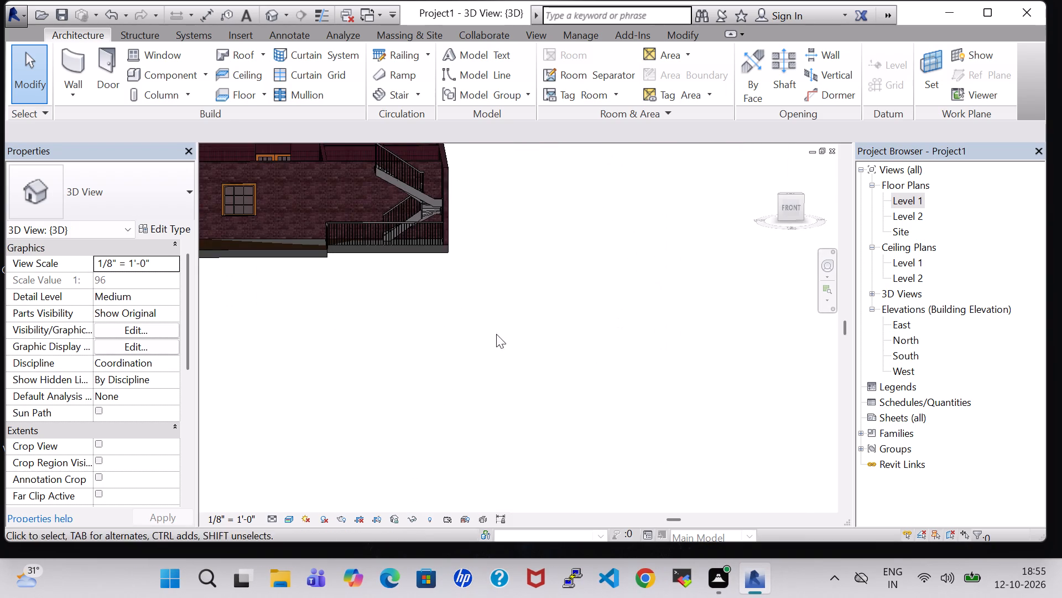
middle_drag(449, 352, 616, 440)
middle_click(616, 440)
shift+middle_drag(613, 386, 614, 392)
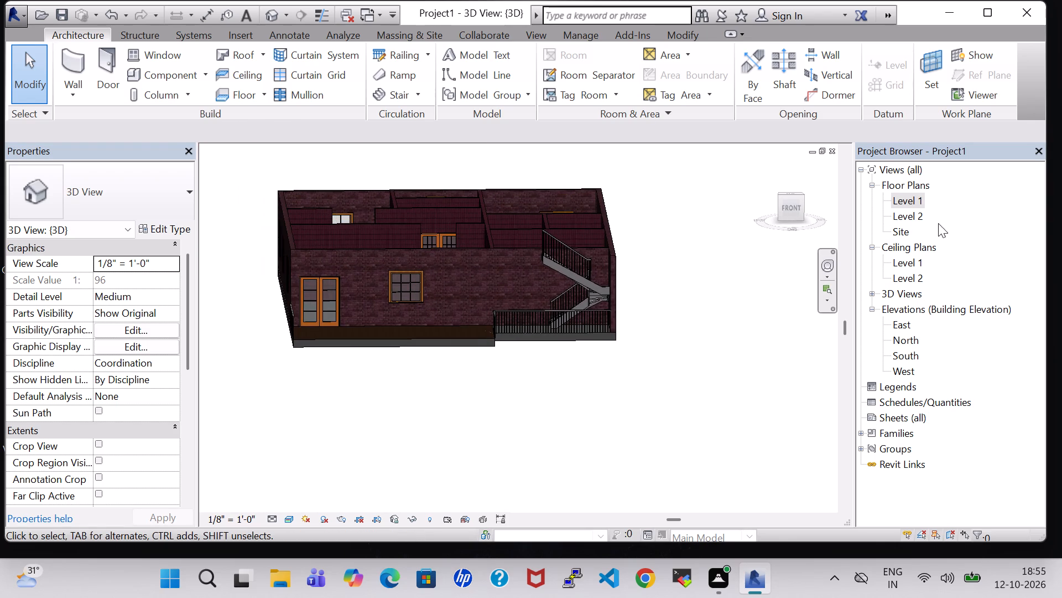
Reopen the Level 1 floor plan with the whole house layout in sight.
double_click(905, 199)
scroll(768, 302, down, 2)
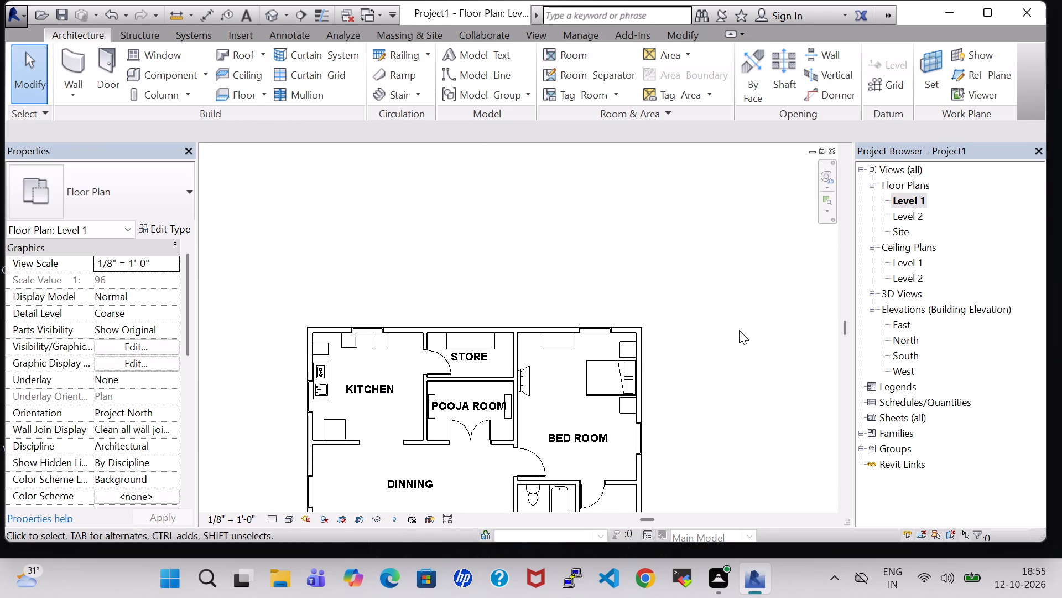
middle_drag(736, 347, 761, 299)
scroll(721, 294, down, 2)
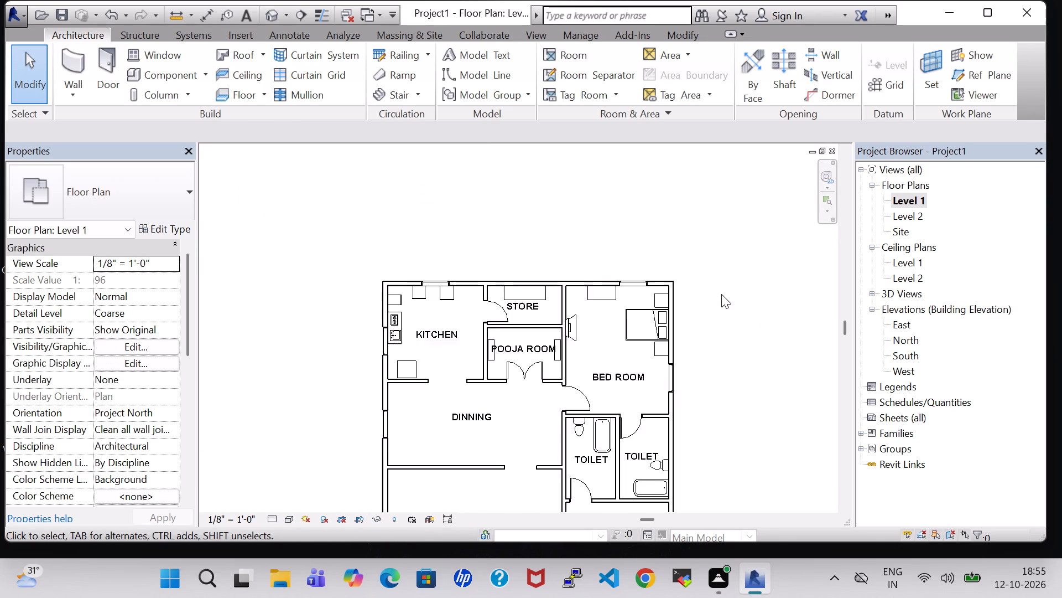
middle_drag(730, 304, 726, 221)
middle_drag(760, 341, 723, 329)
scroll(723, 329, down, 1)
middle_drag(723, 354, 716, 322)
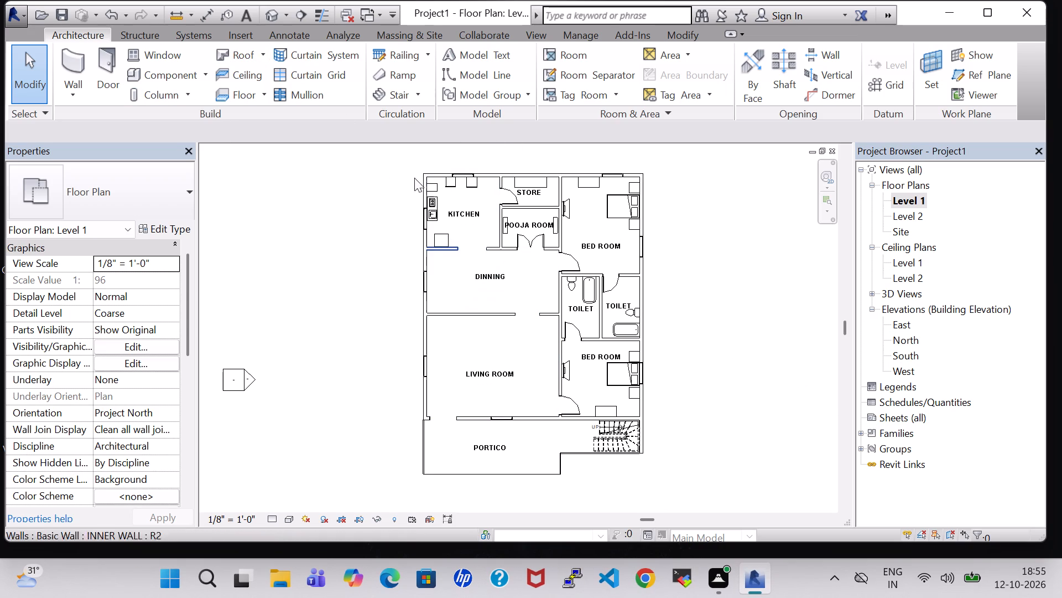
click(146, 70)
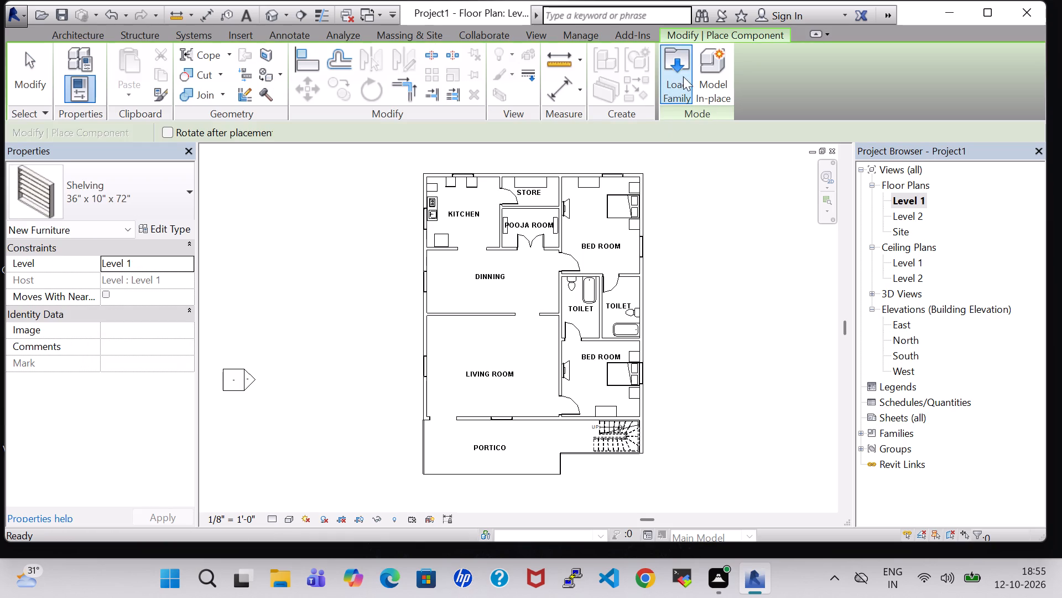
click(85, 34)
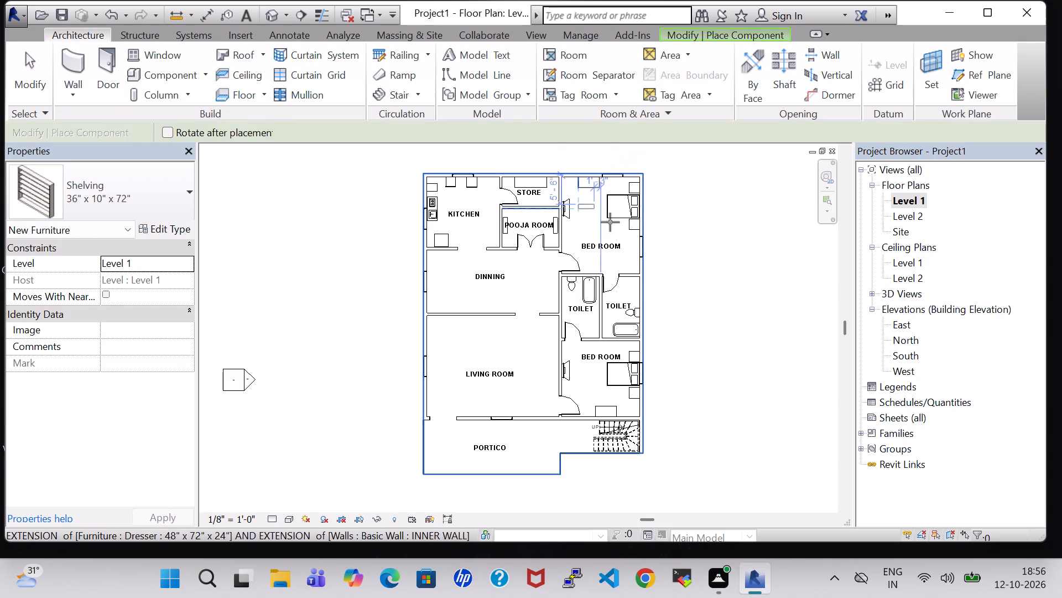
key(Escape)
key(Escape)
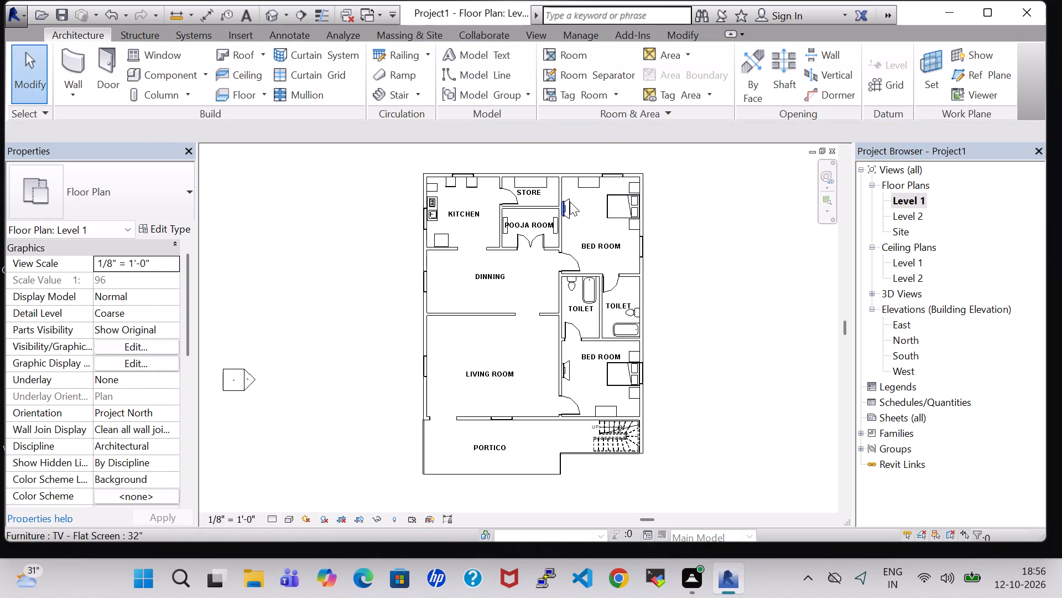
Copy the north bedroom's TV Stand and paste it beside the living room's east wall, about 11' - 1" from its north wall.
scroll(570, 202, up, 4)
click(570, 210)
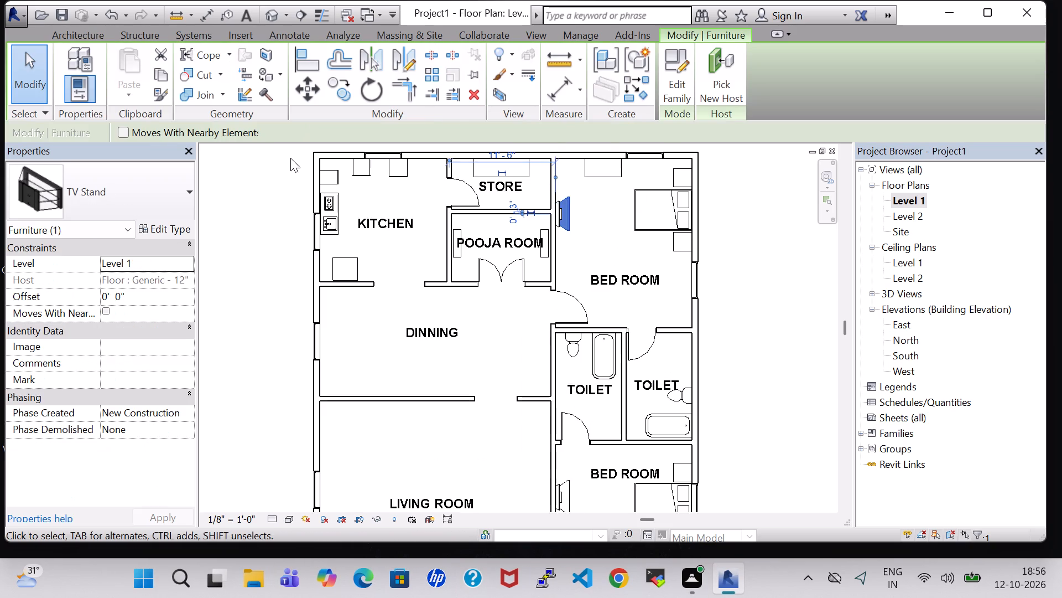
click(158, 74)
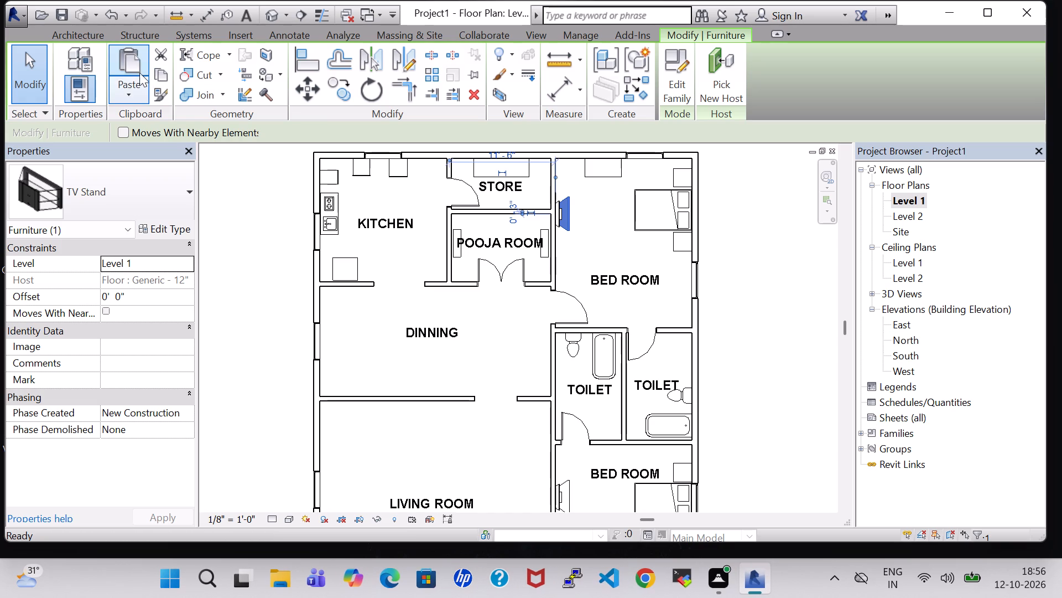
click(137, 89)
click(161, 124)
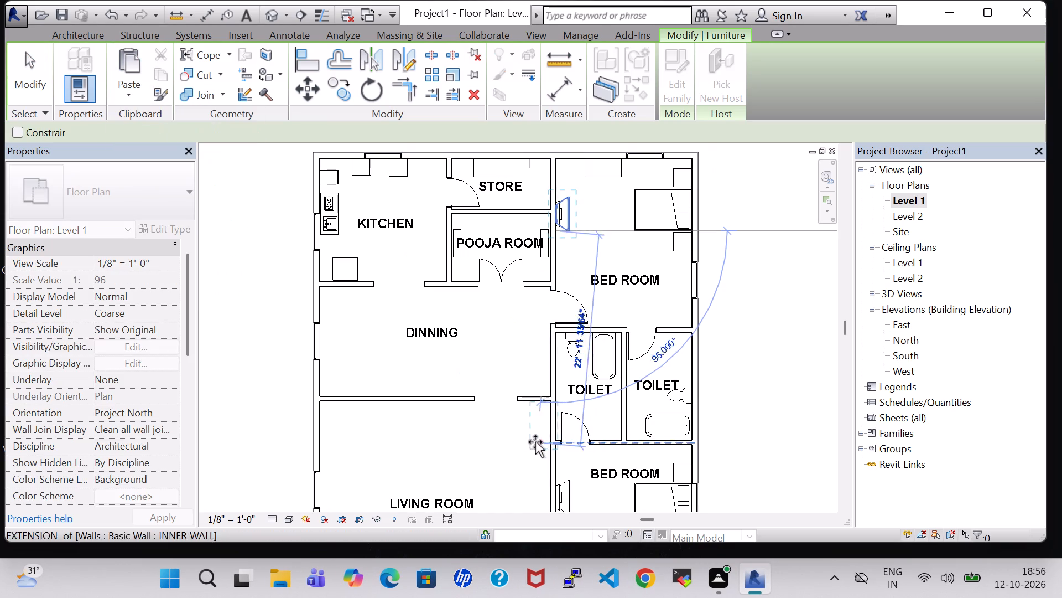
middle_drag(520, 484, 537, 415)
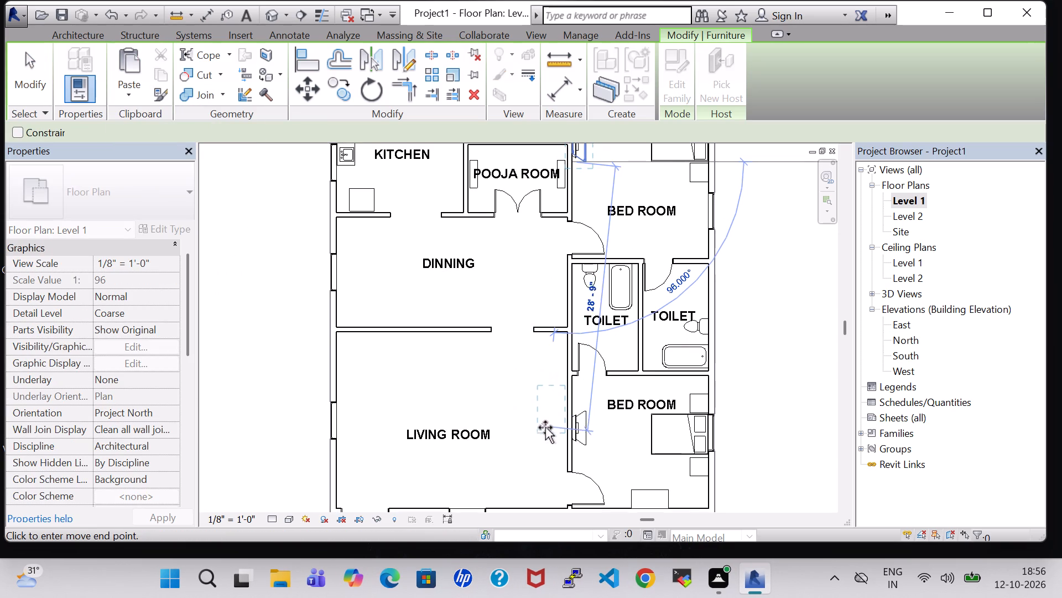
click(545, 449)
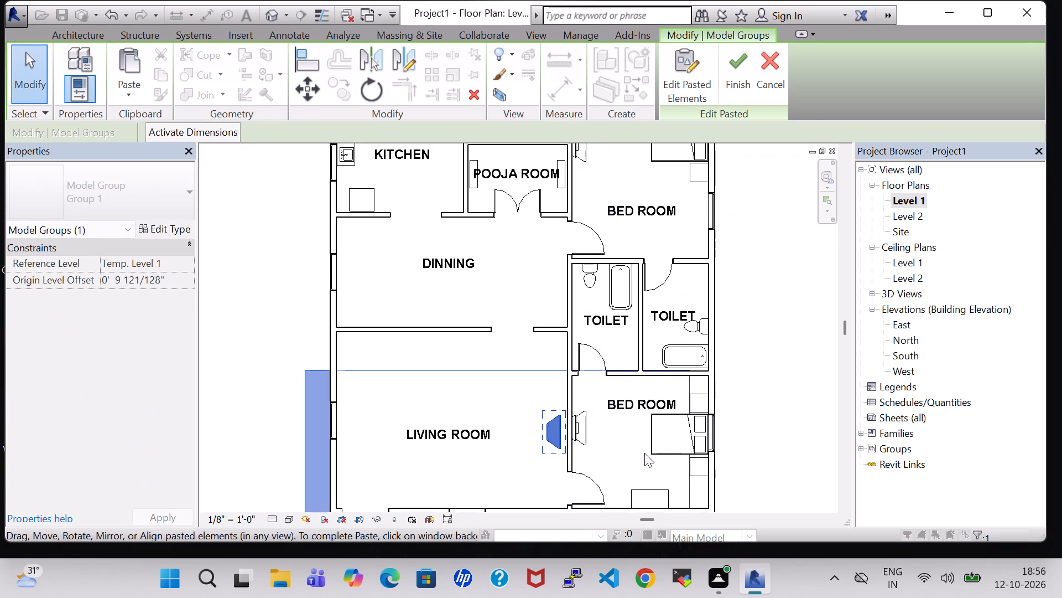
key(space)
key(space)
key(space)
key(space)
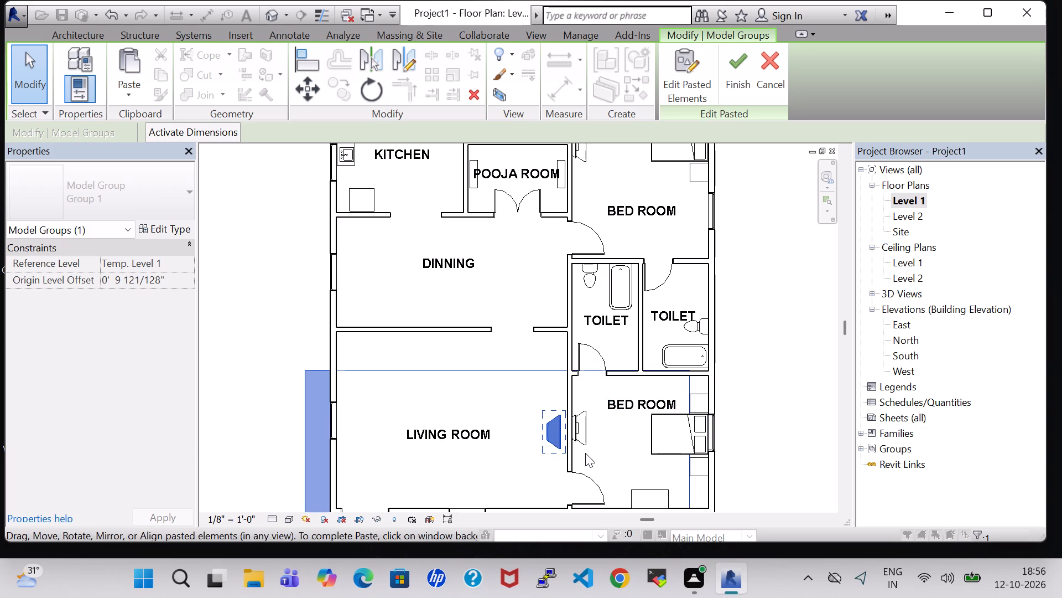
key(Escape)
Rotate the living room's TV Stand 180 degrees to face the room and nudge it against the east wall.
click(551, 436)
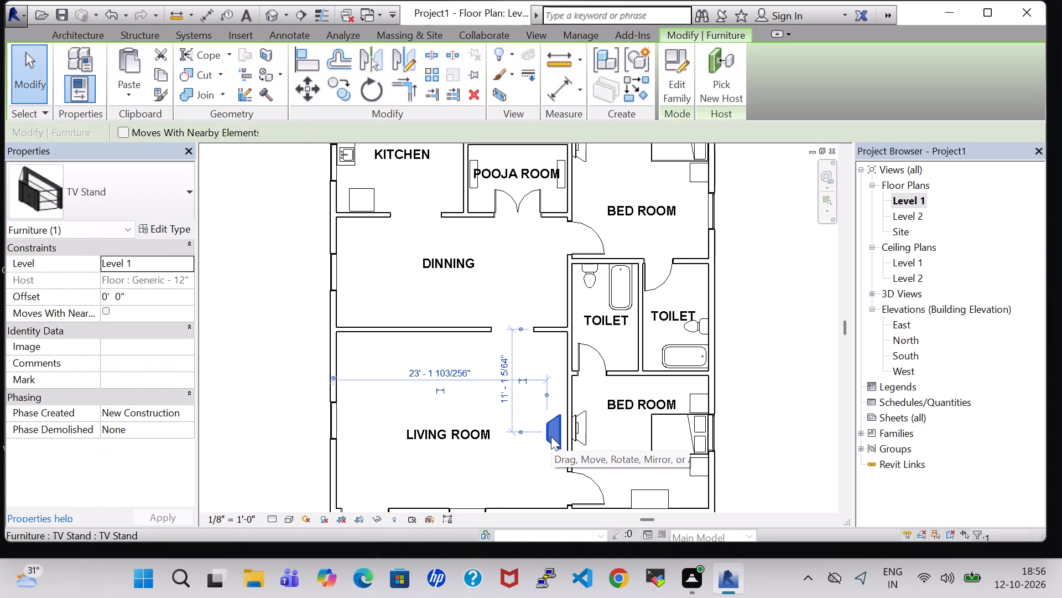
key(space)
key(space)
key(Right)
key(Right)
key(Right)
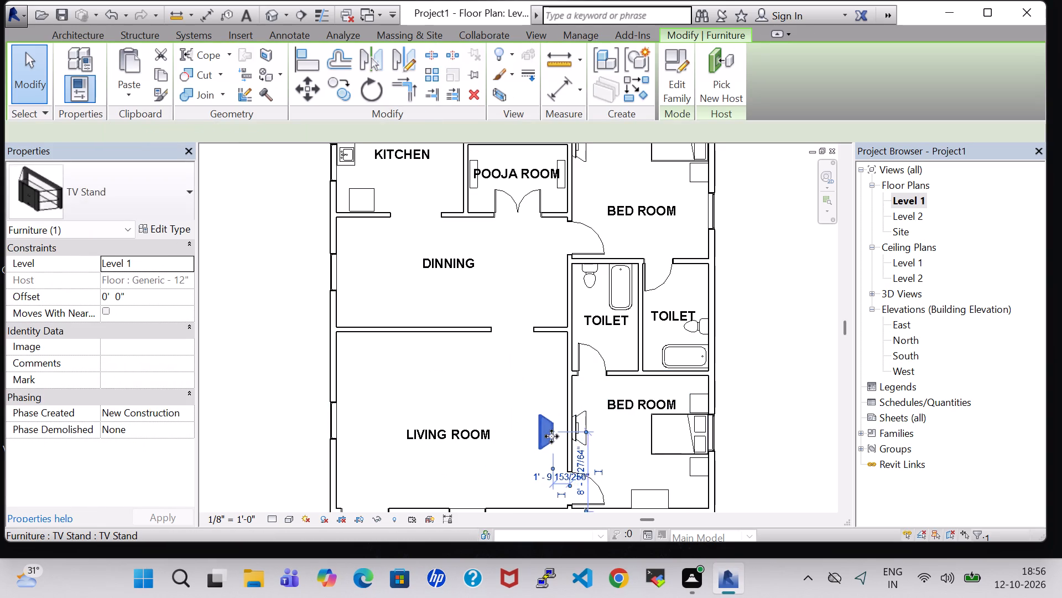
key(Right)
key(Right)
key(Right)
key(Right)
key(Left)
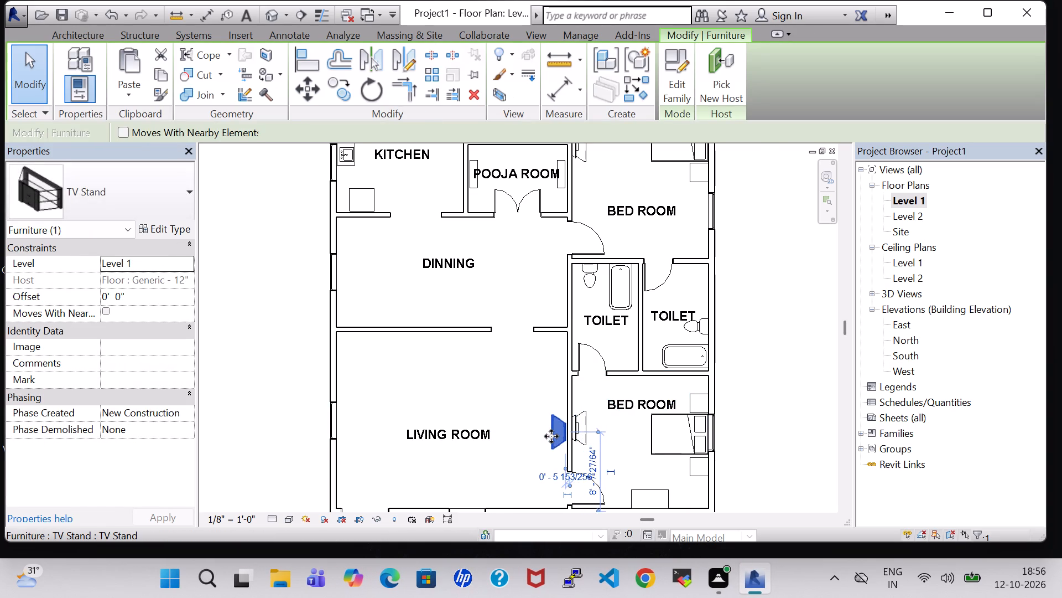
key(Up)
key(Up)
key(Down)
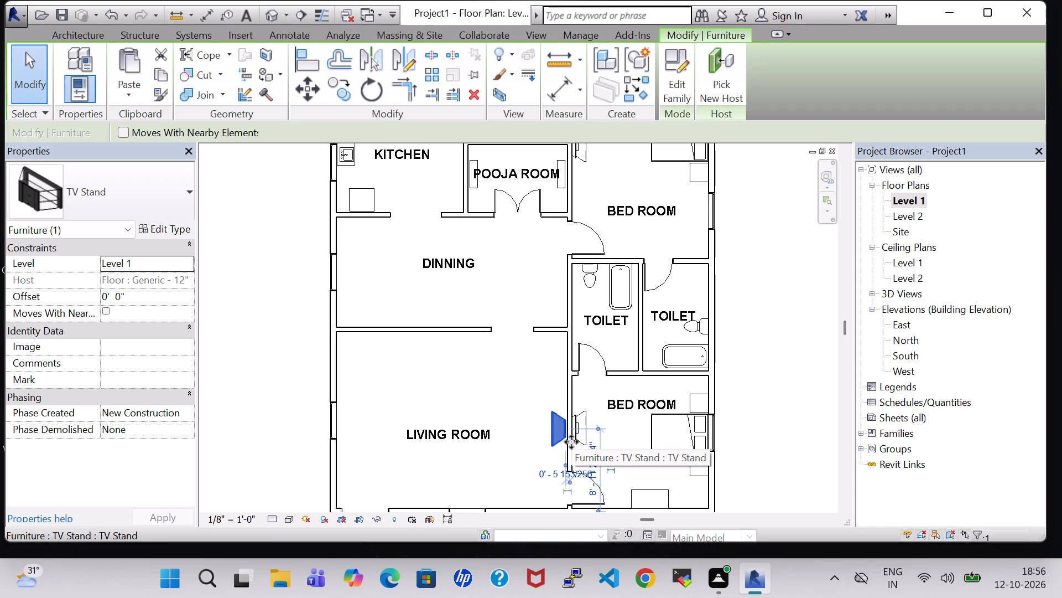
scroll(571, 442, up, 9)
key(Right)
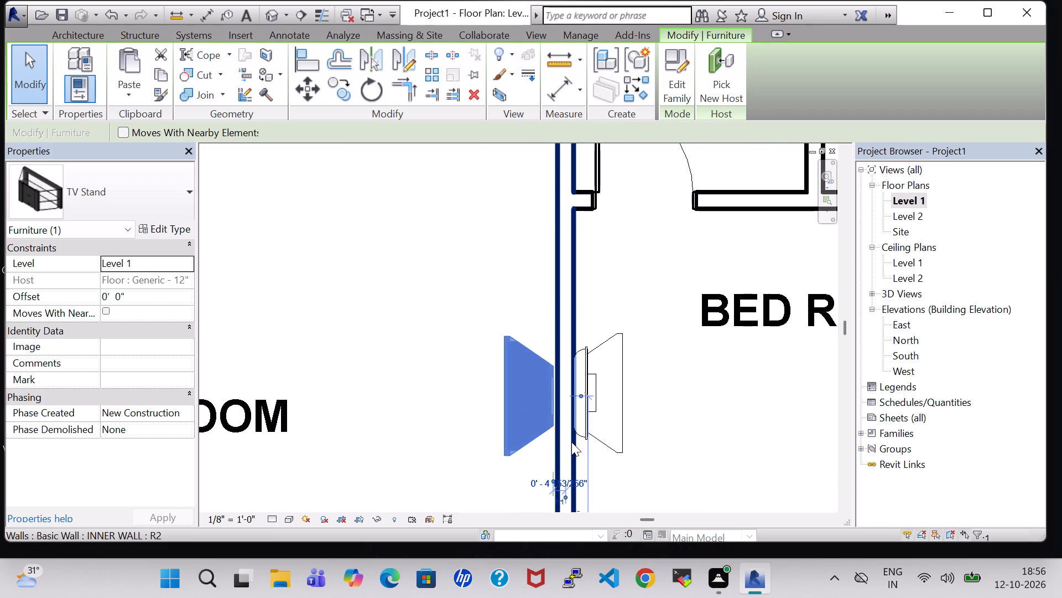
key(Right)
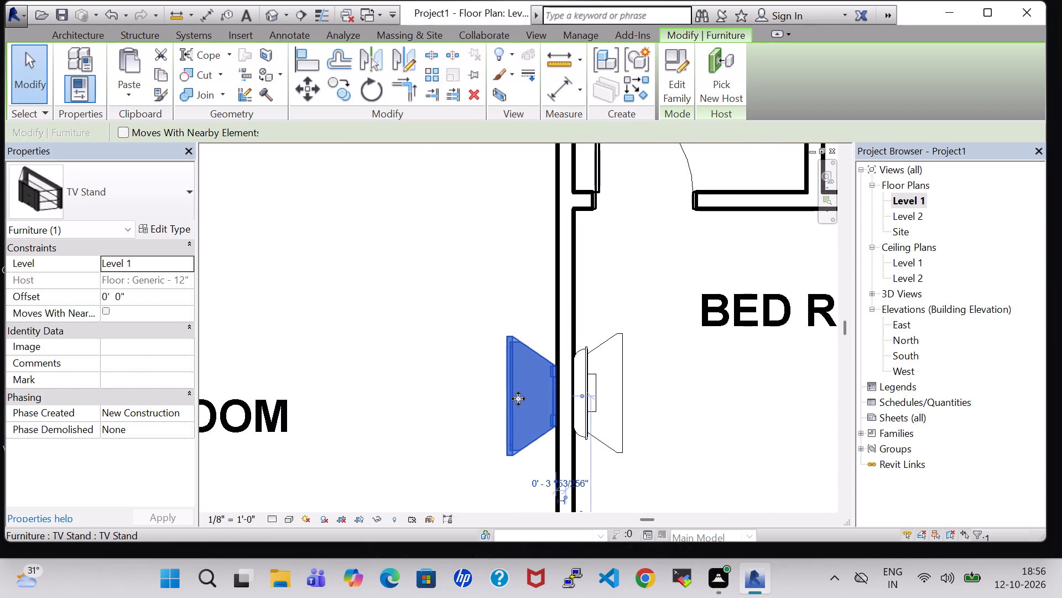
click(759, 412)
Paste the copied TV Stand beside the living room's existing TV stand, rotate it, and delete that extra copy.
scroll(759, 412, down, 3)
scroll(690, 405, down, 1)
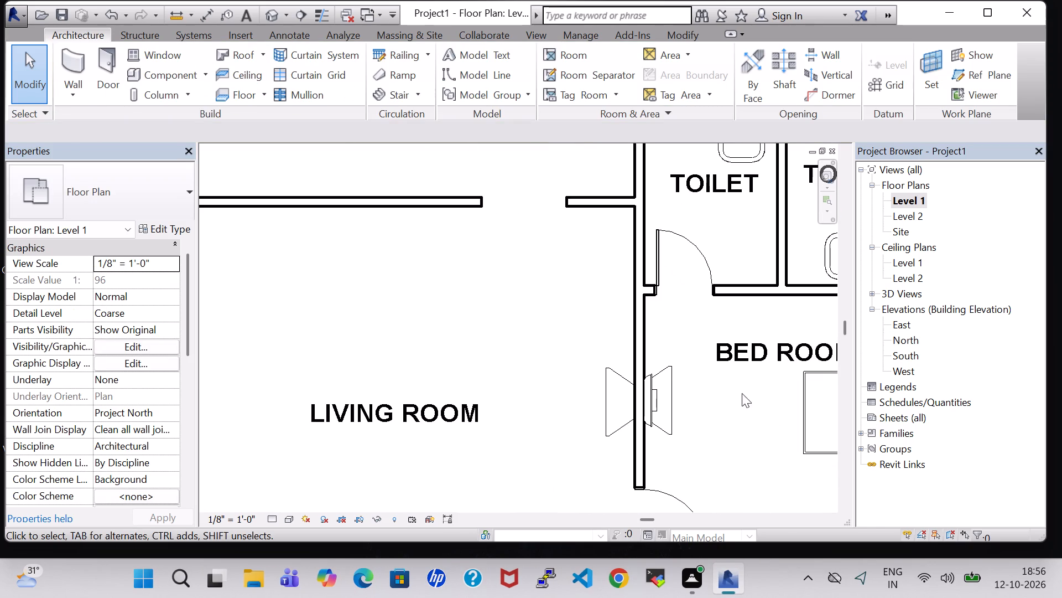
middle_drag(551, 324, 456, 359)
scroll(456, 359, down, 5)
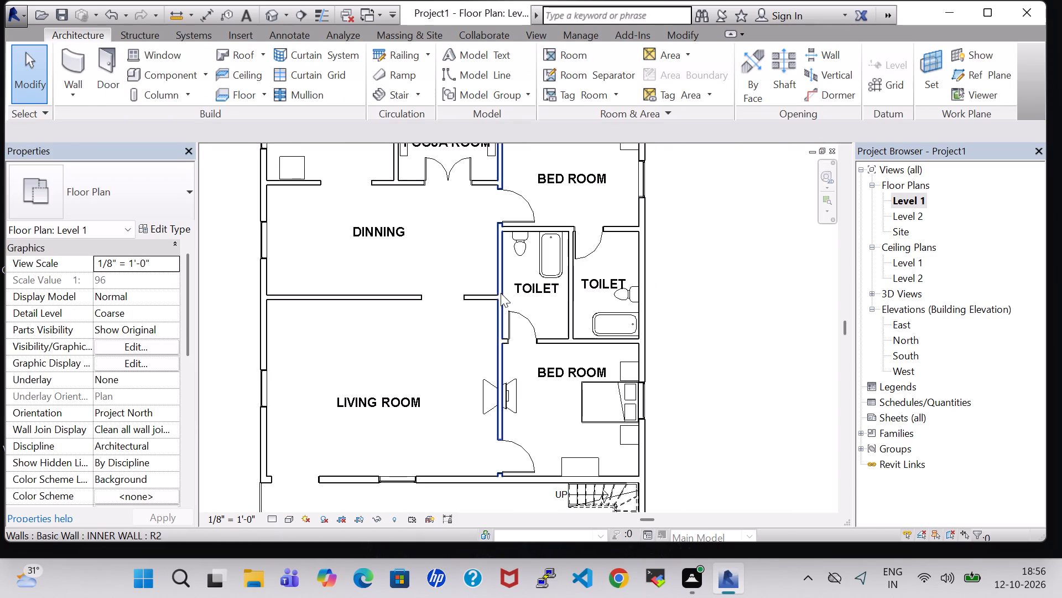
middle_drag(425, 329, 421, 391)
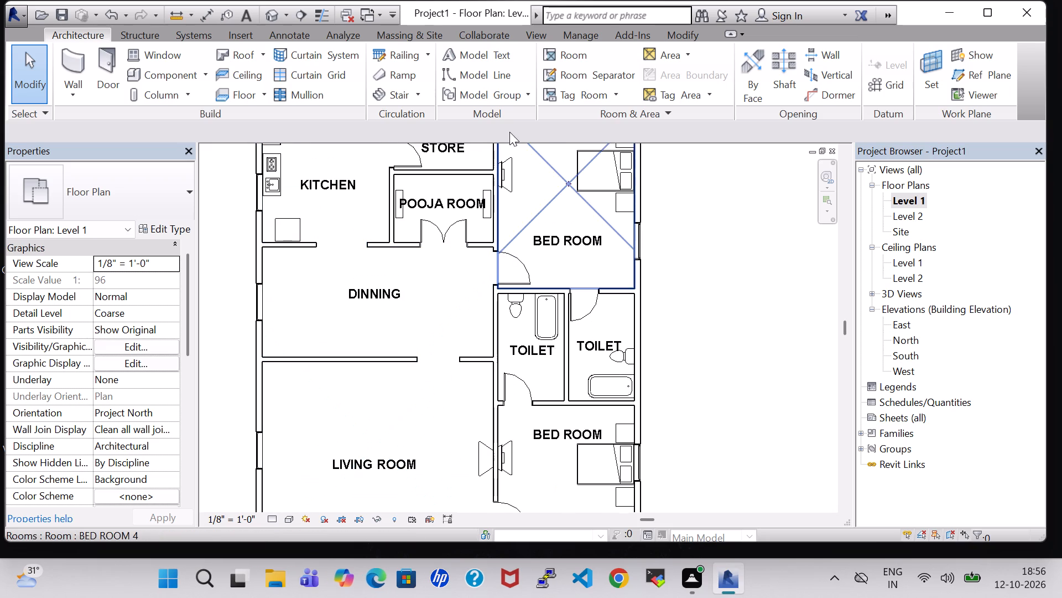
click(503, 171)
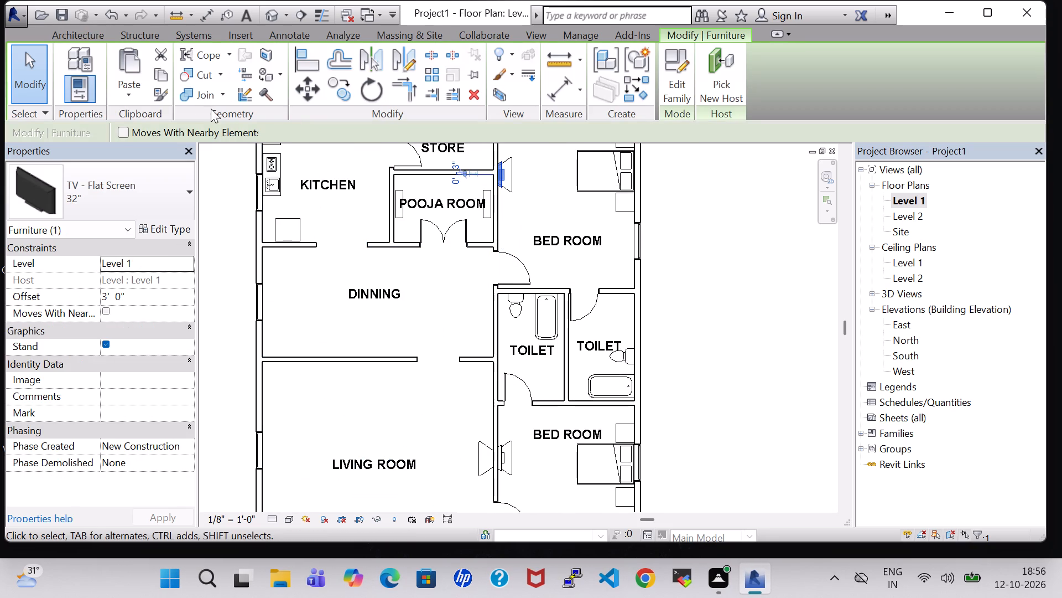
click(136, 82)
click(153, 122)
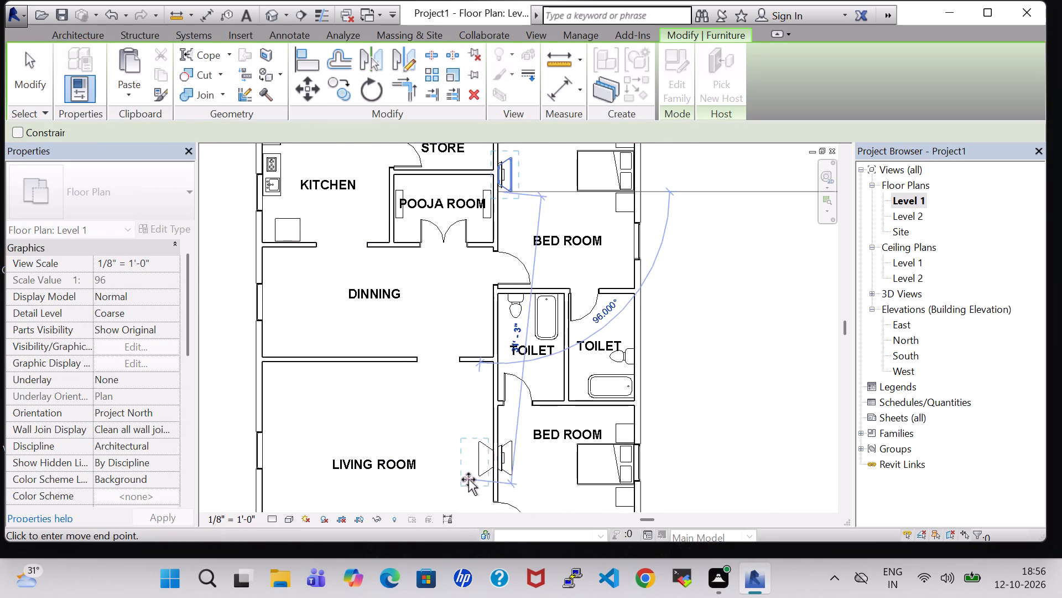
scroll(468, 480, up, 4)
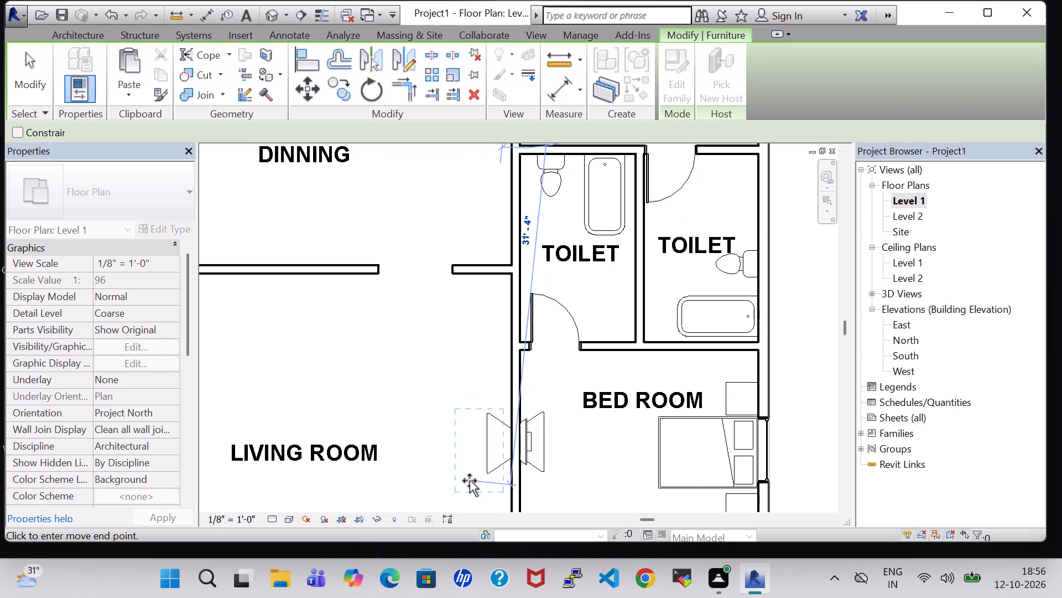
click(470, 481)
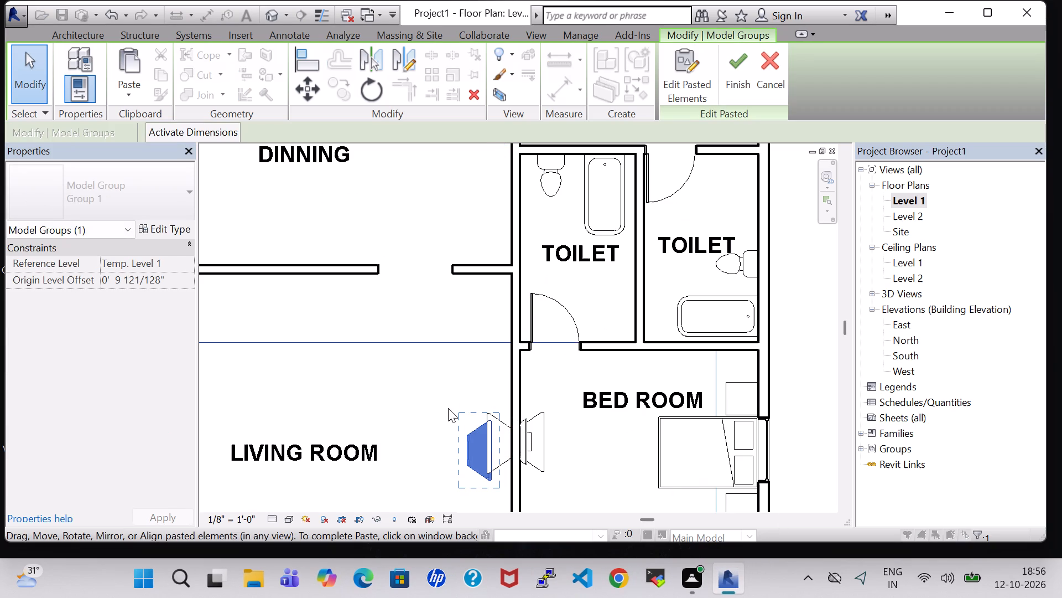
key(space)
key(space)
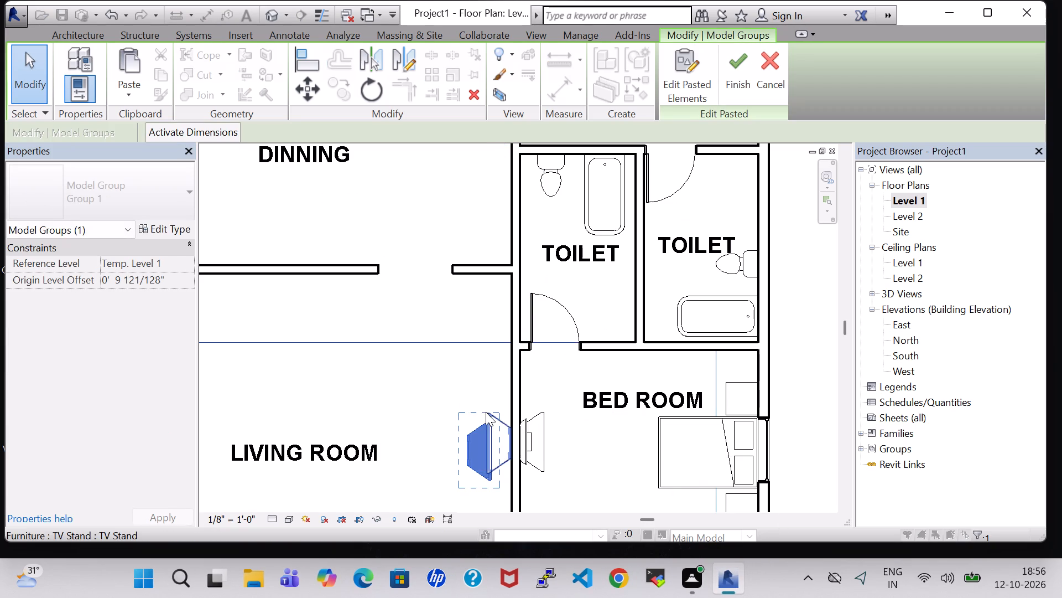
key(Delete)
Copy the north bedroom's 32" flat screen TV and paste it onto the living room's TV stand.
scroll(249, 308, up, 1)
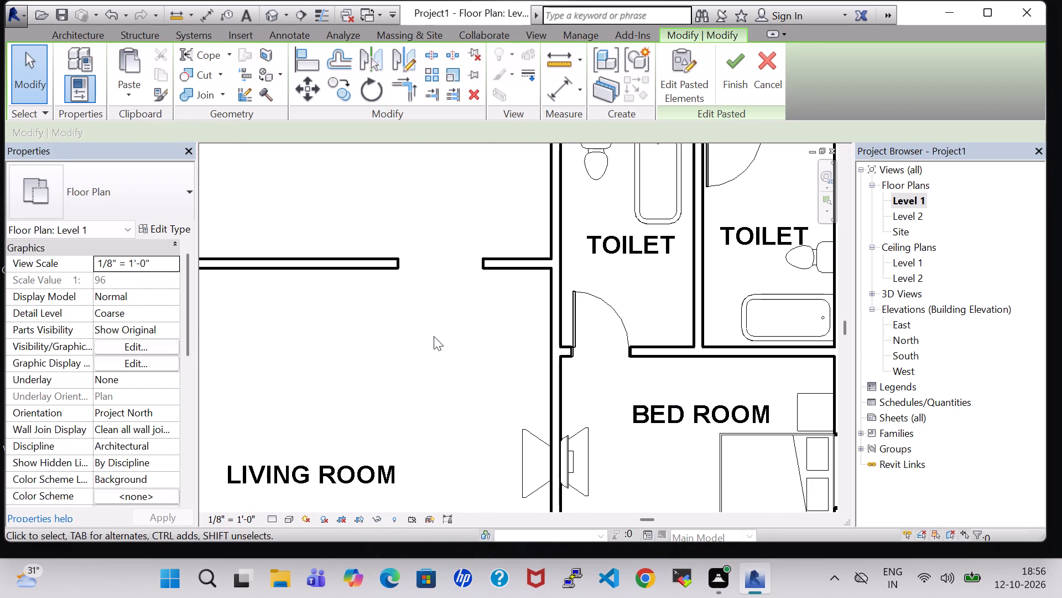
middle_drag(434, 336, 351, 461)
scroll(354, 452, down, 1)
middle_drag(587, 249, 638, 422)
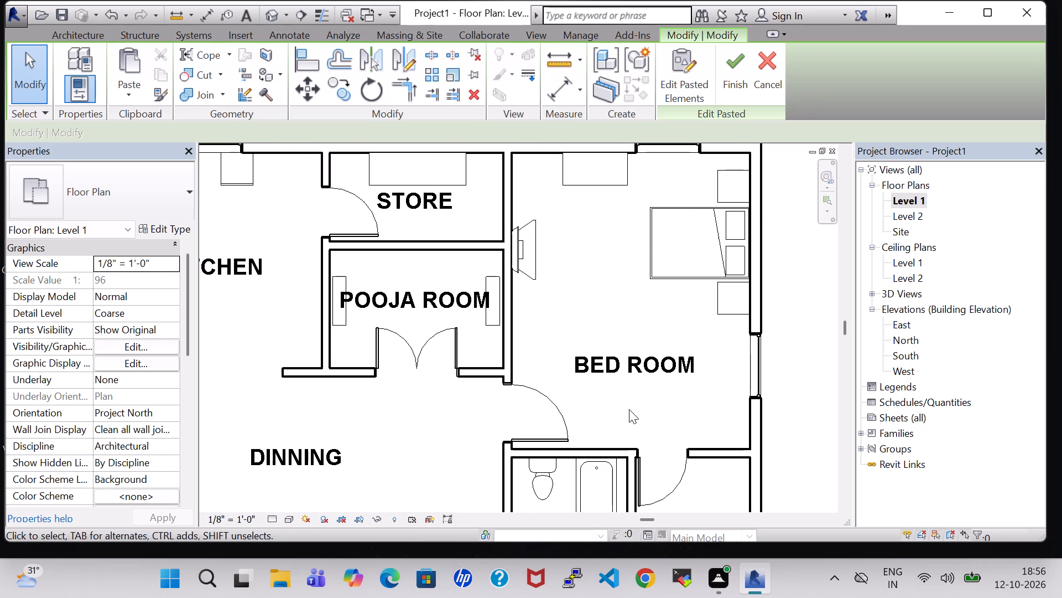
click(517, 255)
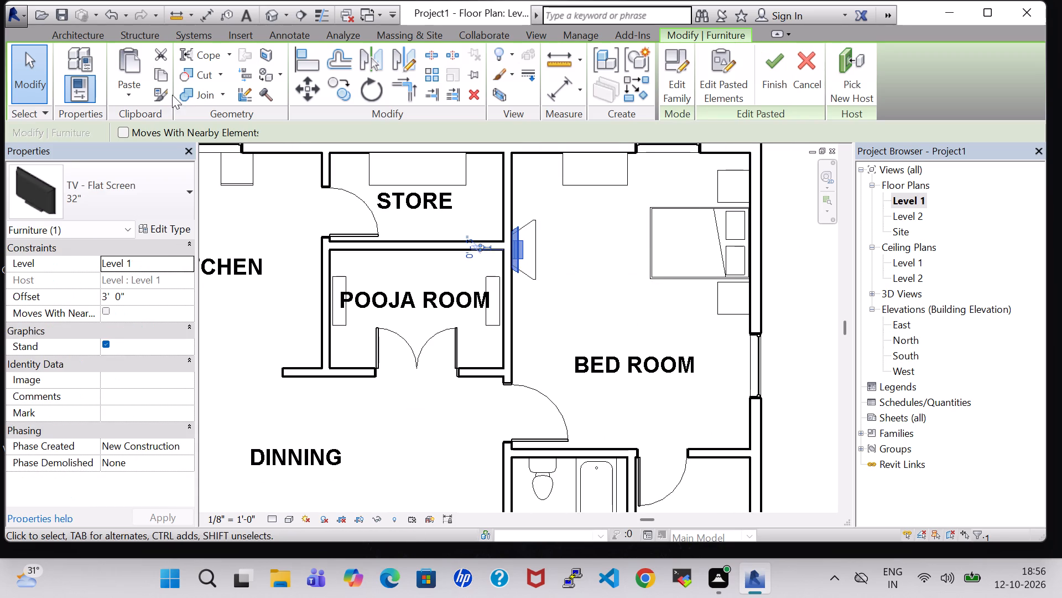
click(157, 73)
scroll(460, 243, down, 2)
middle_drag(591, 322, 589, 153)
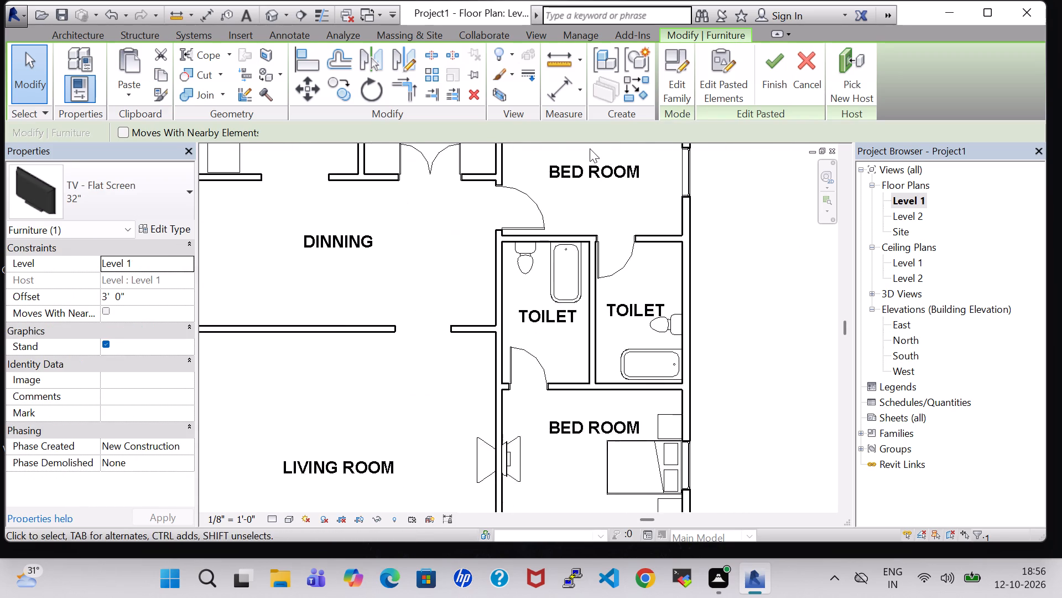
scroll(566, 208, down, 2)
scroll(495, 398, up, 4)
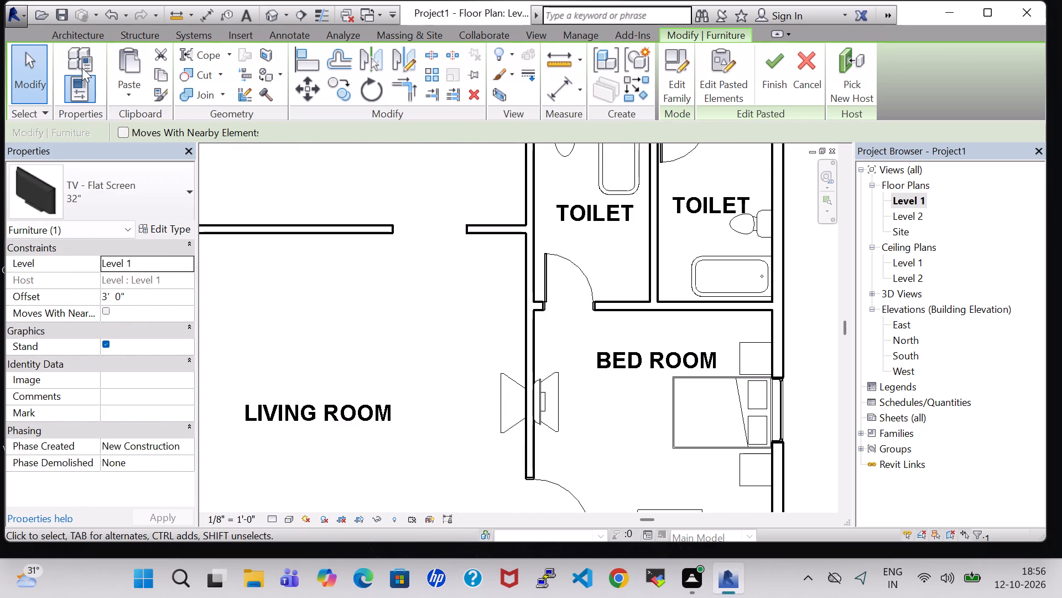
click(128, 80)
click(146, 110)
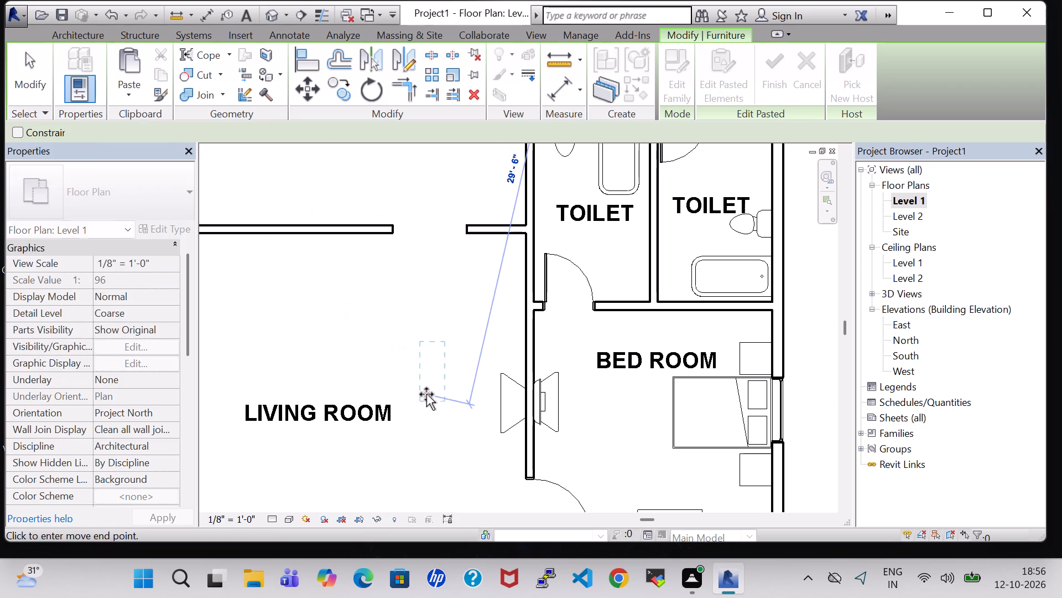
click(505, 427)
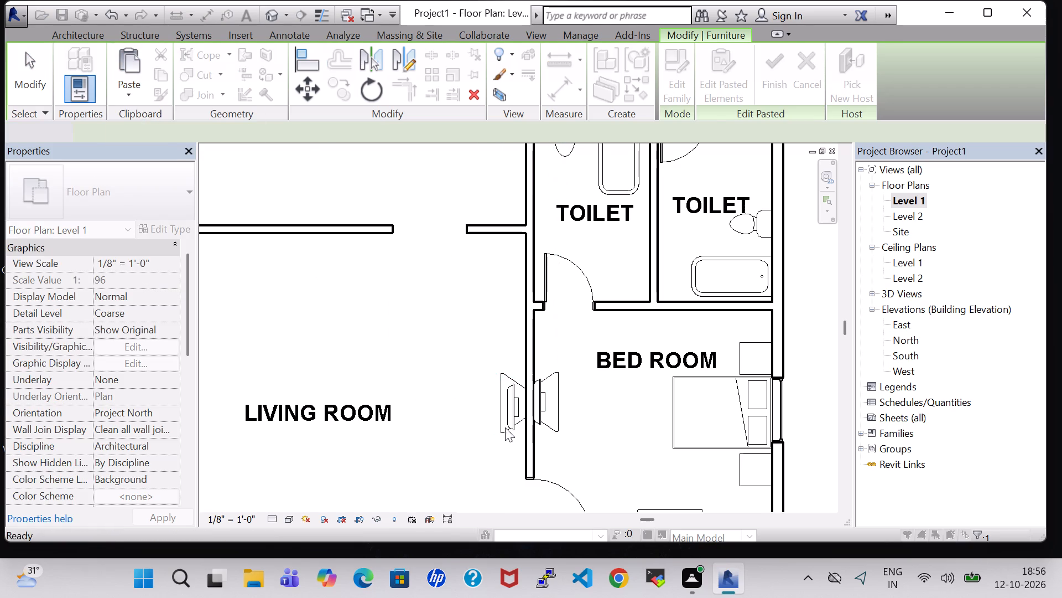
key(space)
key(space)
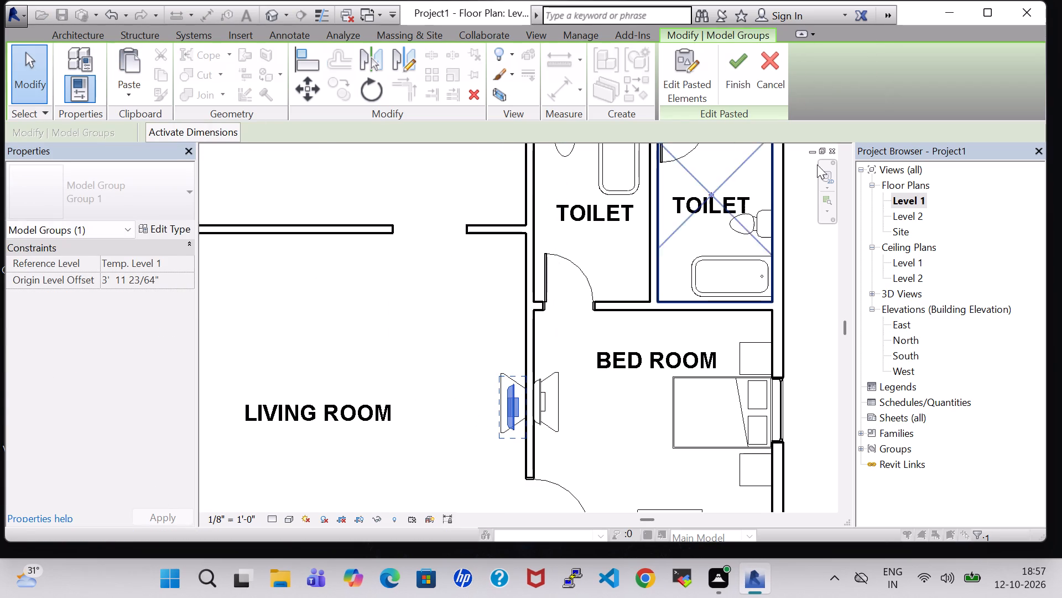
click(737, 76)
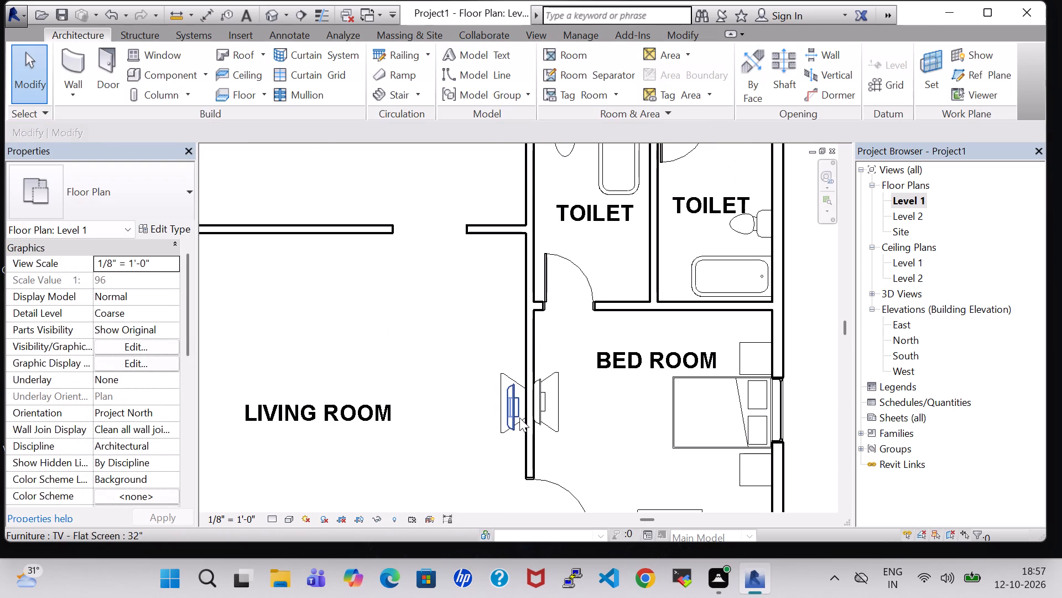
Rotate the living room's flat screen TV 180 degrees to face the room and nudge it against the east wall.
key(space)
key(space)
click(509, 416)
key(space)
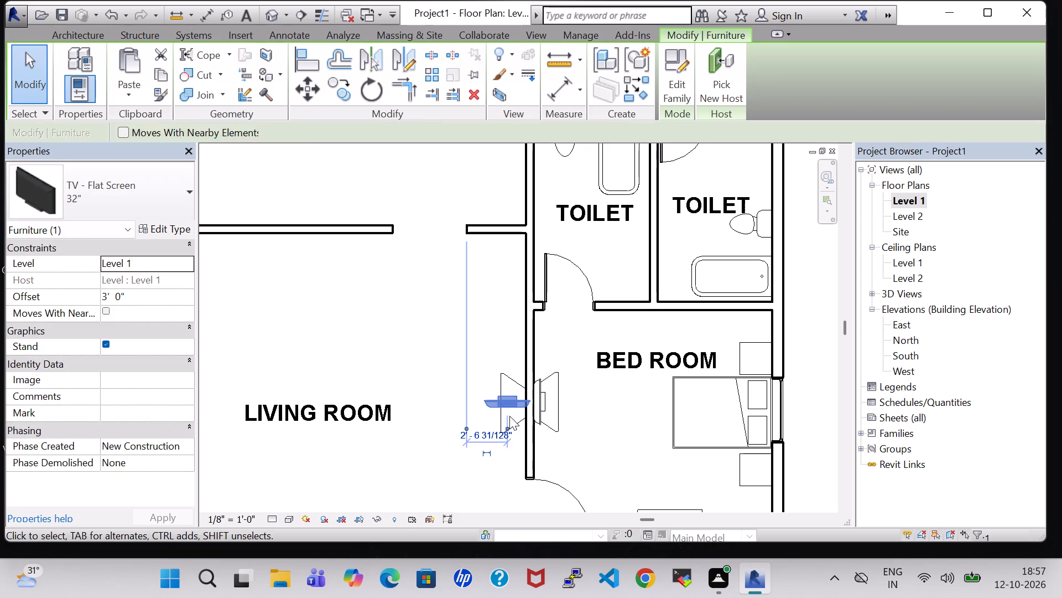
key(space)
key(Right)
key(Right)
key(Right)
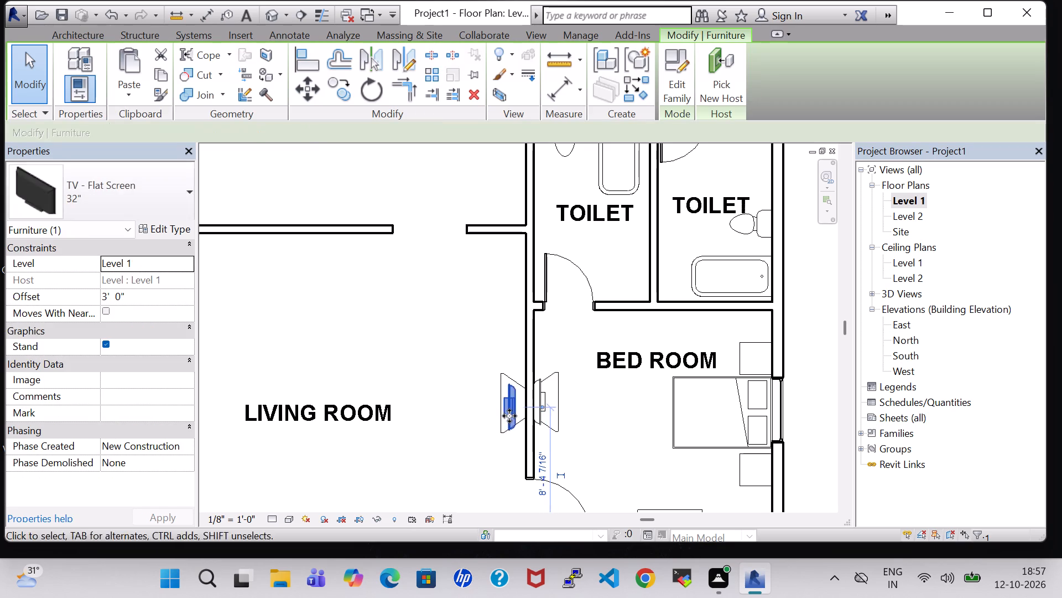
key(Right)
key(Right)
key(Left)
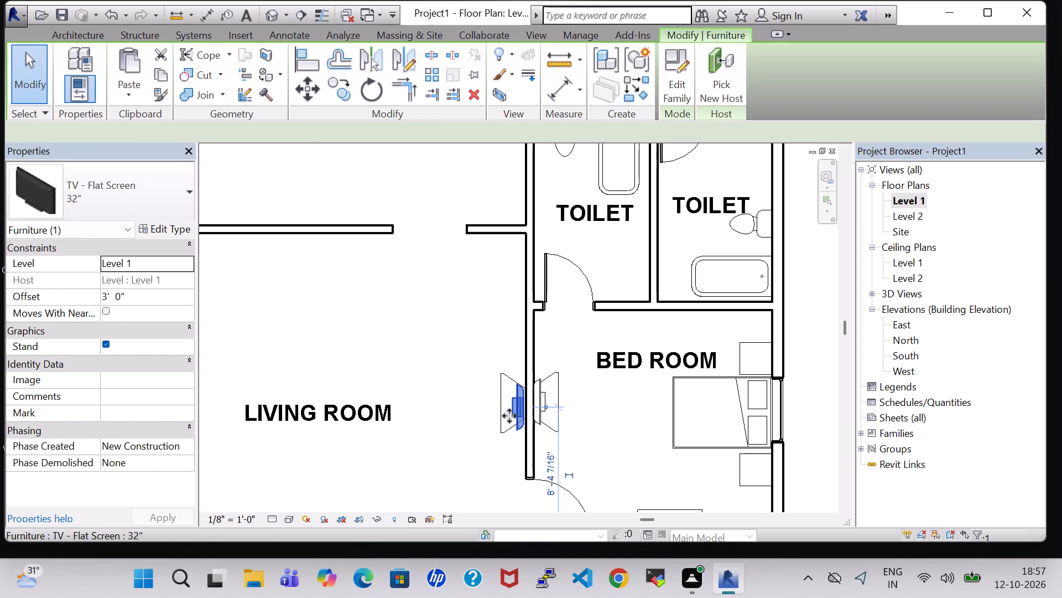
scroll(362, 386, up, 6)
click(524, 430)
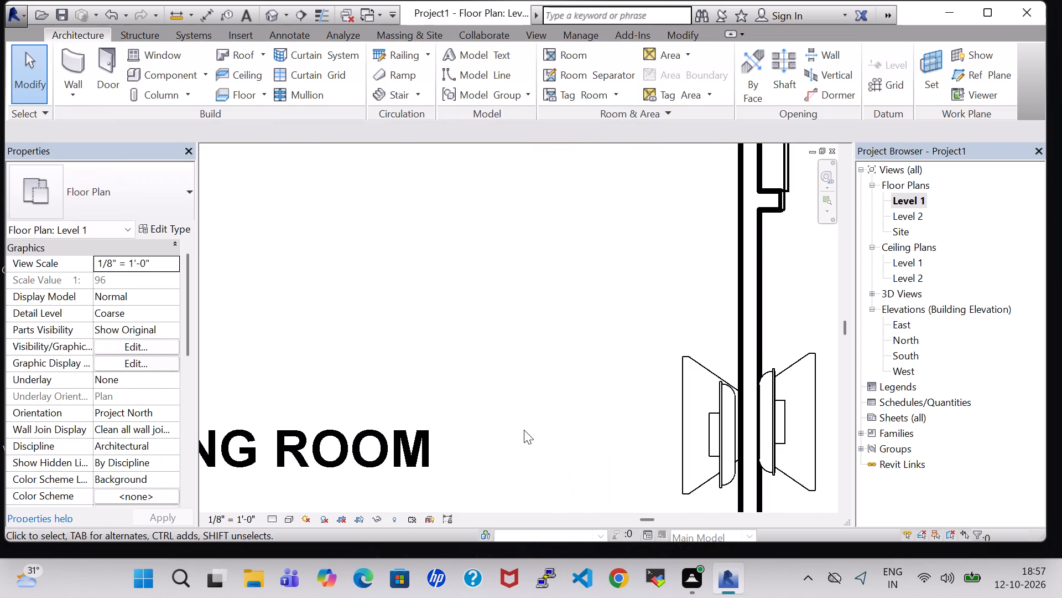
click(722, 442)
key(Right)
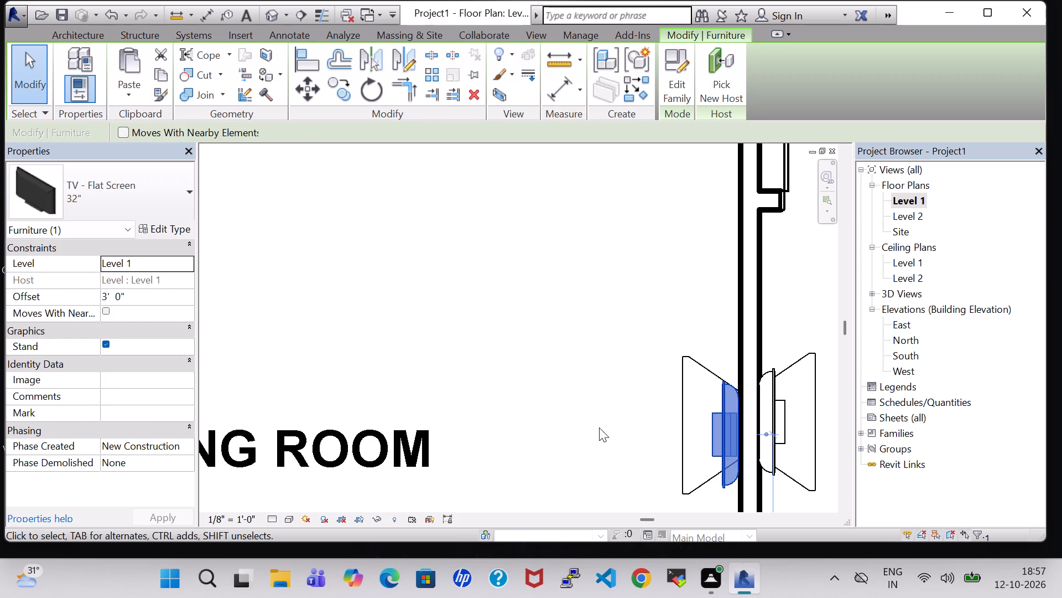
click(491, 388)
scroll(491, 388, down, 2)
click(674, 424)
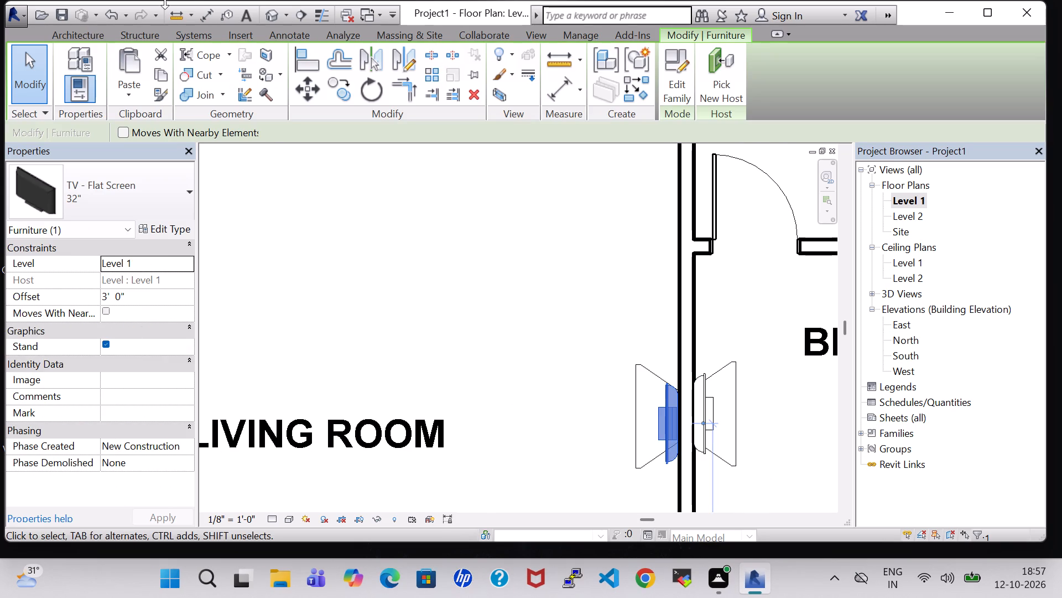
Examine the house in the 3D view from several sides, checking the TVs and stands in the living room and bedrooms.
click(264, 16)
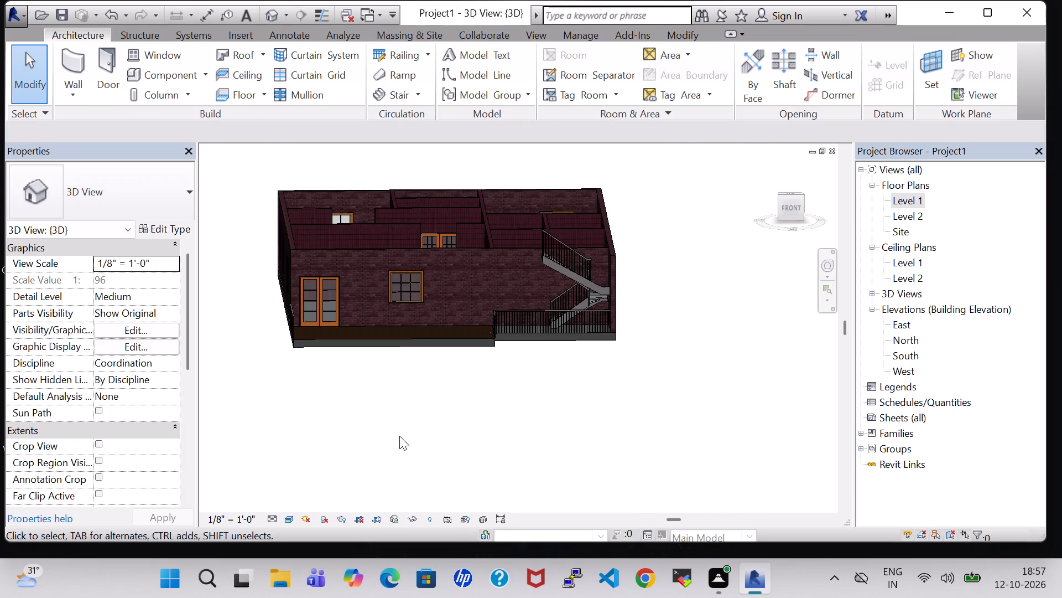
shift+middle_drag(399, 436, 577, 458)
shift+middle_drag(598, 335, 632, 473)
shift+middle_drag(545, 263, 637, 316)
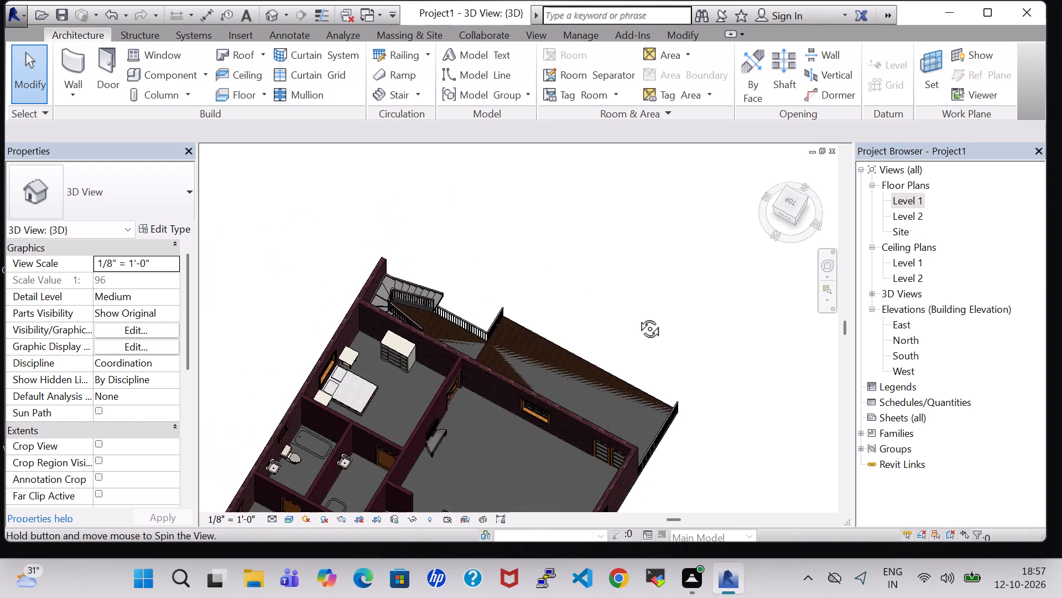
shift+middle_drag(637, 316, 518, 254)
middle_drag(365, 379, 547, 378)
shift+middle_drag(520, 368, 574, 446)
shift+middle_drag(631, 488, 737, 481)
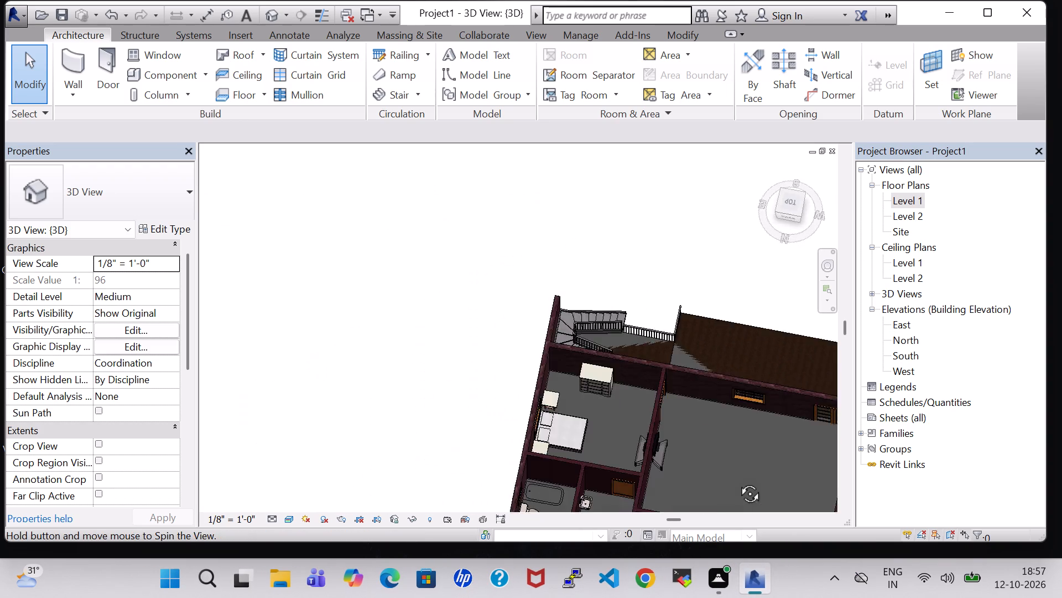
shift+middle_drag(737, 481, 756, 354)
shift+middle_drag(383, 427, 597, 422)
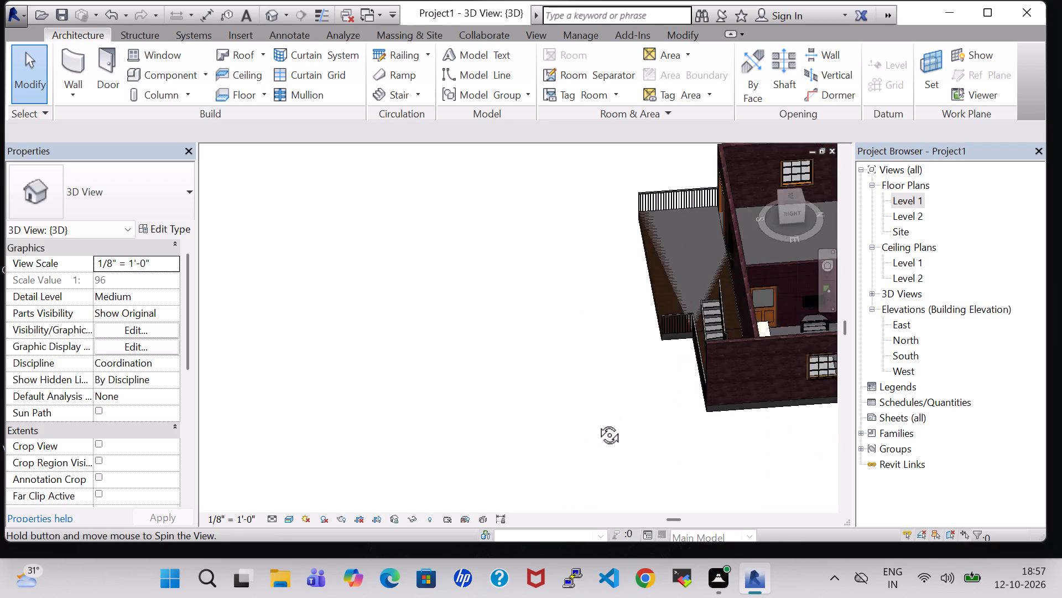
shift+middle_drag(597, 422, 613, 404)
middle_drag(613, 399, 349, 446)
shift+middle_drag(726, 420, 695, 475)
shift+middle_drag(766, 360, 766, 361)
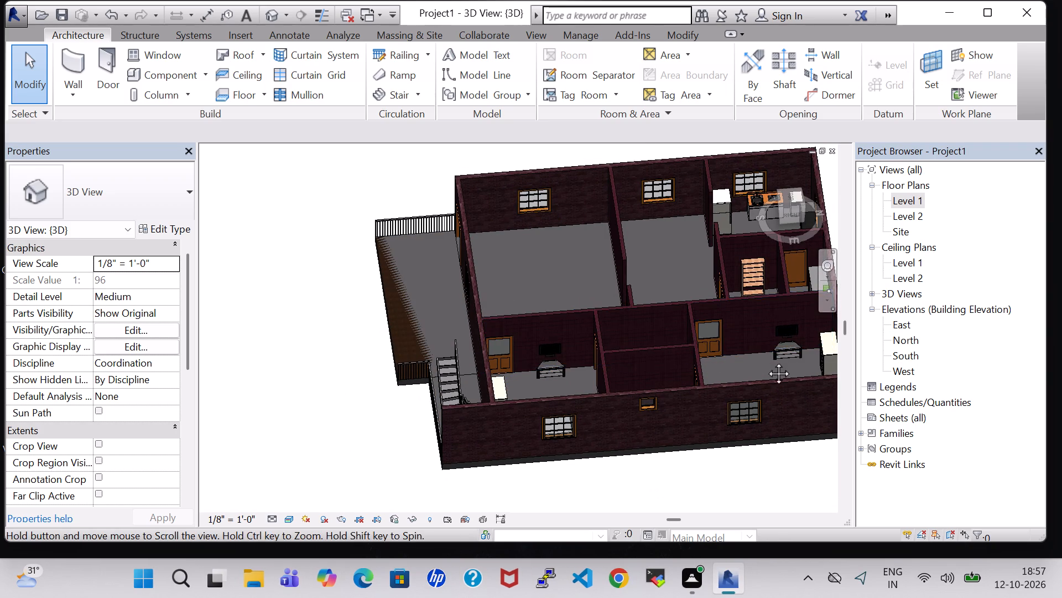
shift+middle_drag(766, 361, 759, 456)
shift+middle_drag(767, 412, 743, 305)
Reopen the Level 1 floor plan with the whole house layout in sight.
double_click(909, 200)
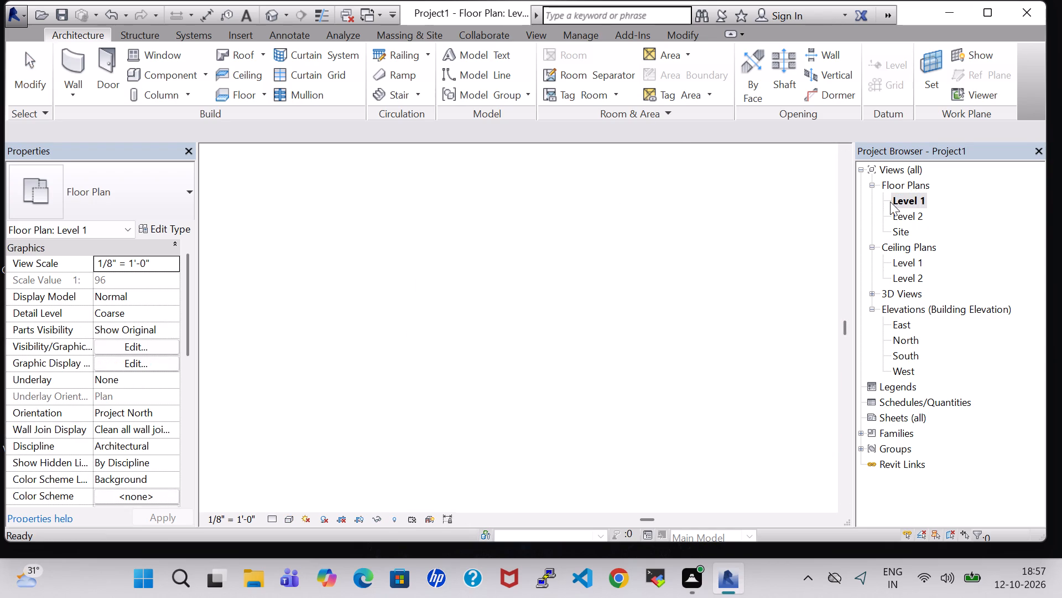
scroll(548, 281, down, 9)
middle_drag(525, 282, 525, 283)
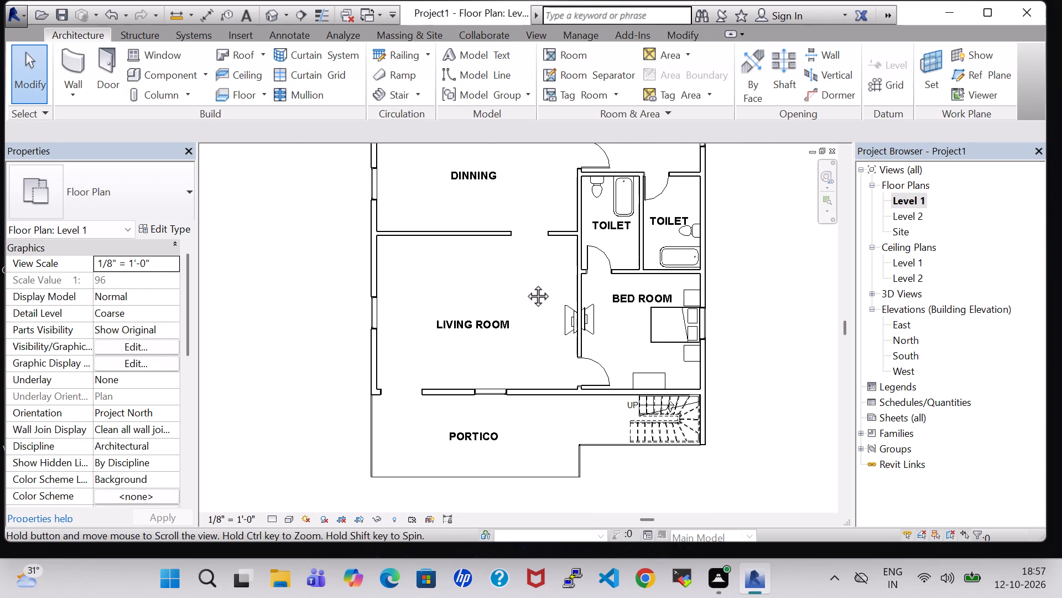
middle_drag(525, 283, 515, 335)
scroll(515, 335, down, 2)
middle_drag(478, 342, 481, 373)
scroll(486, 344, down, 1)
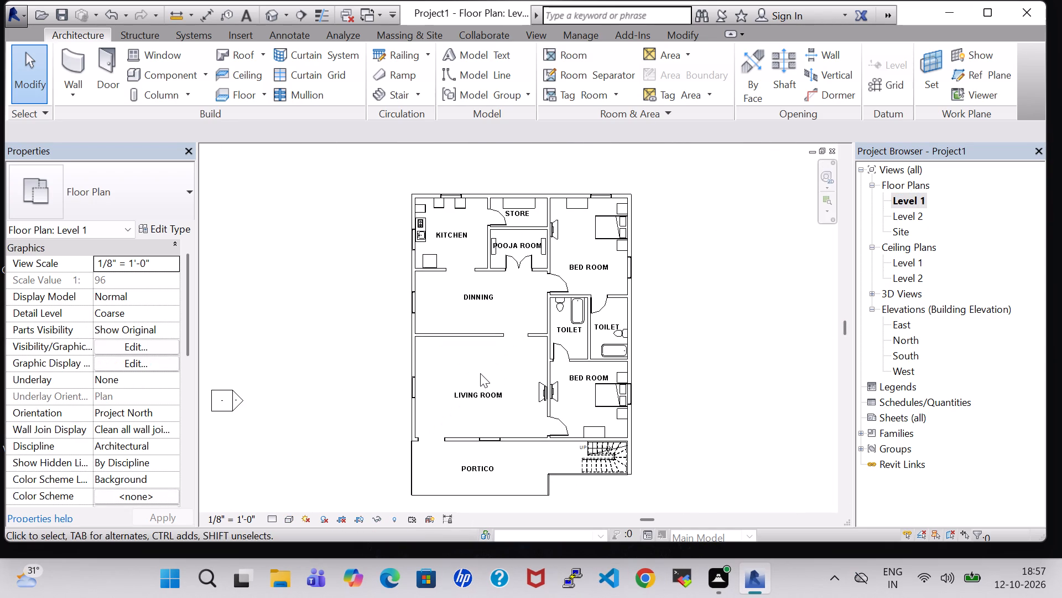
middle_drag(480, 373, 480, 360)
scroll(767, 332, up, 1)
middle_drag(754, 332, 762, 333)
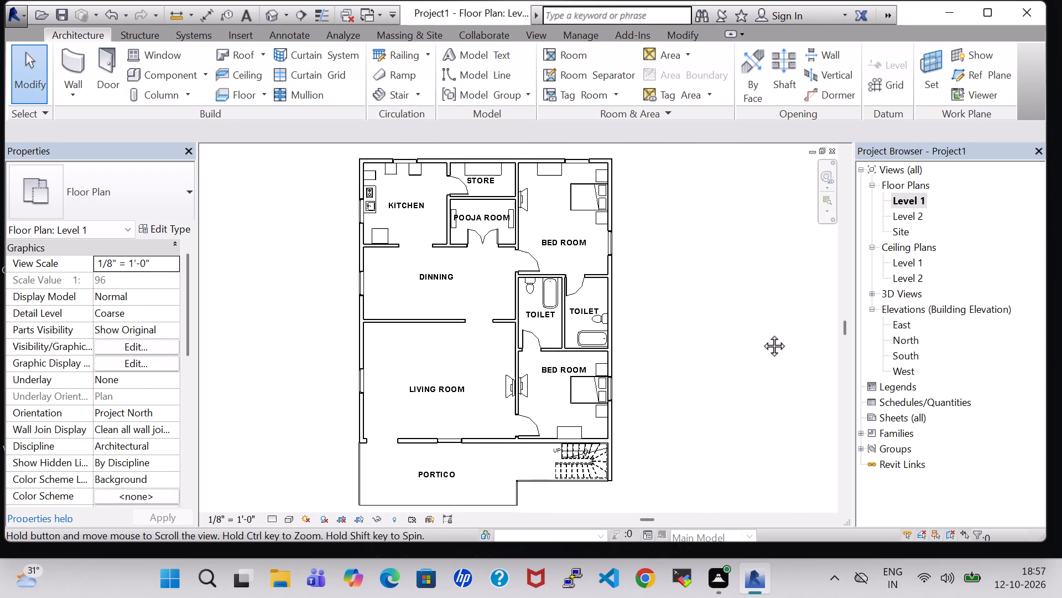
middle_drag(762, 333, 779, 333)
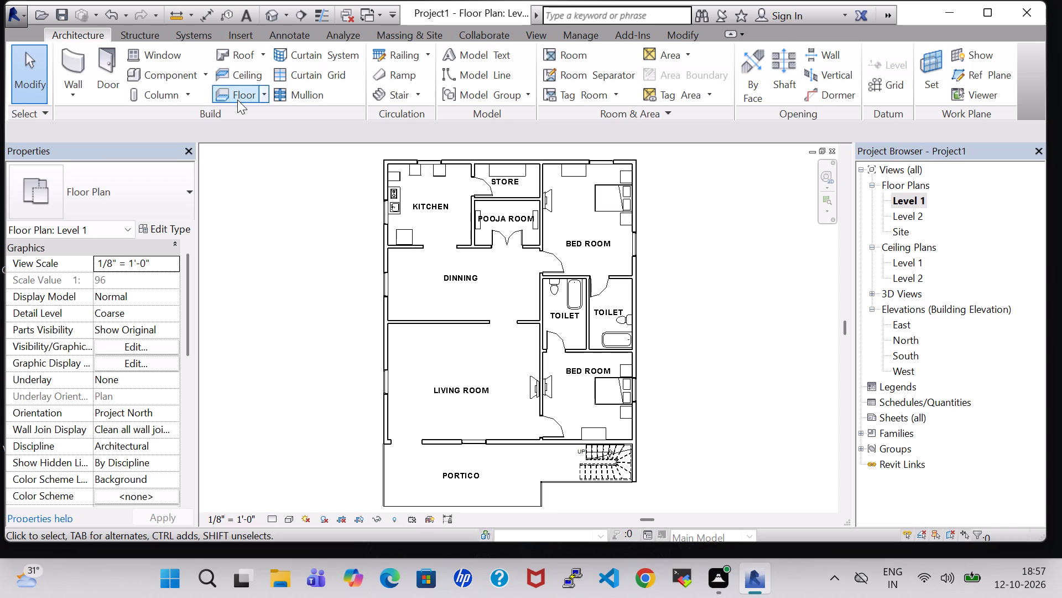
Load the Table-Dining Round w Chairs family from the furniture tables and place one 36" diameter table in the dining room.
click(166, 72)
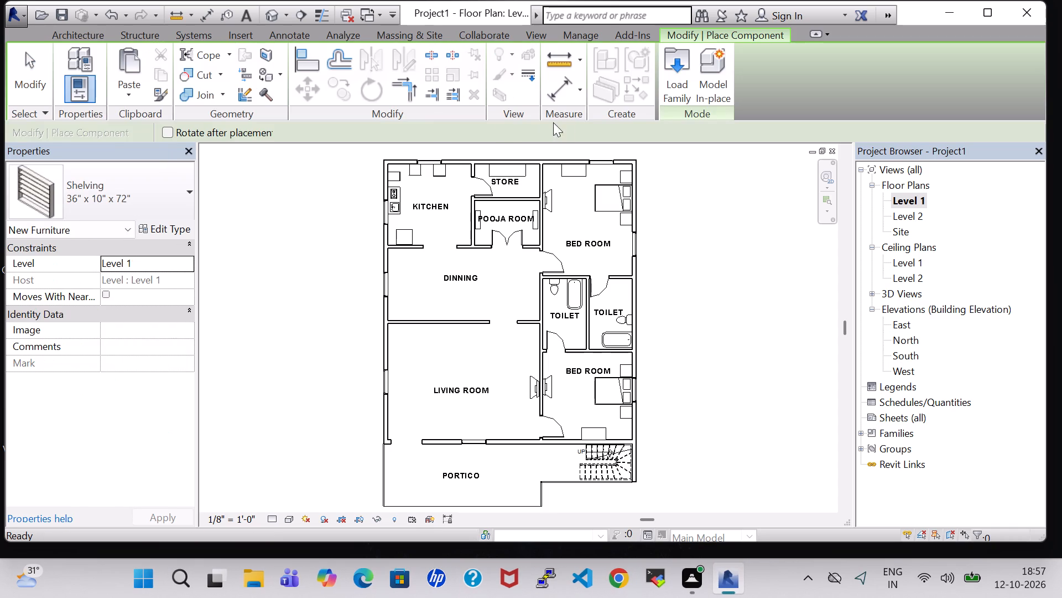
click(675, 89)
scroll(598, 314, down, 1)
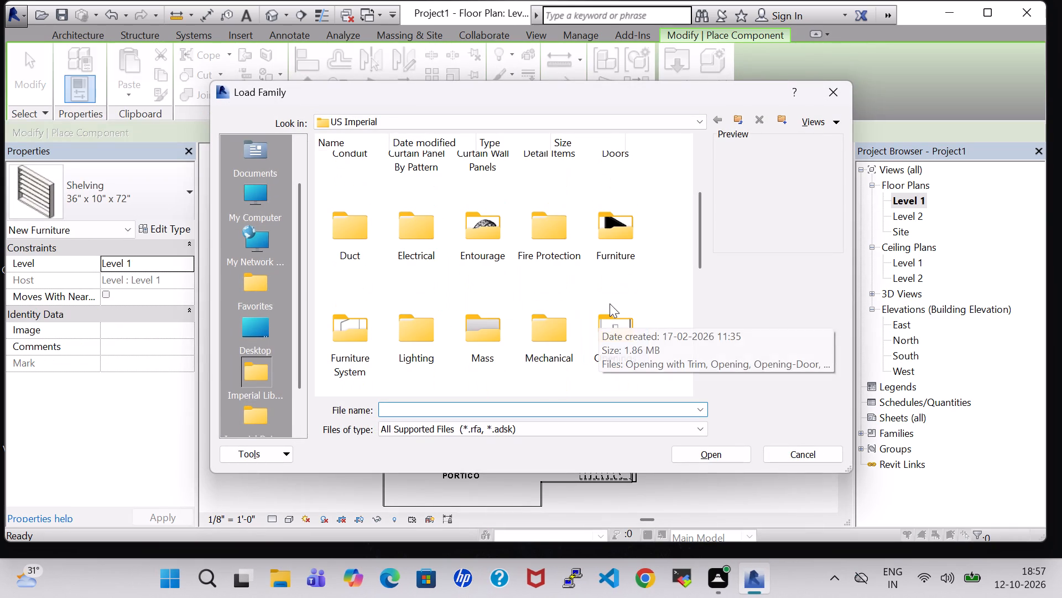
scroll(610, 303, down, 3)
scroll(610, 303, up, 5)
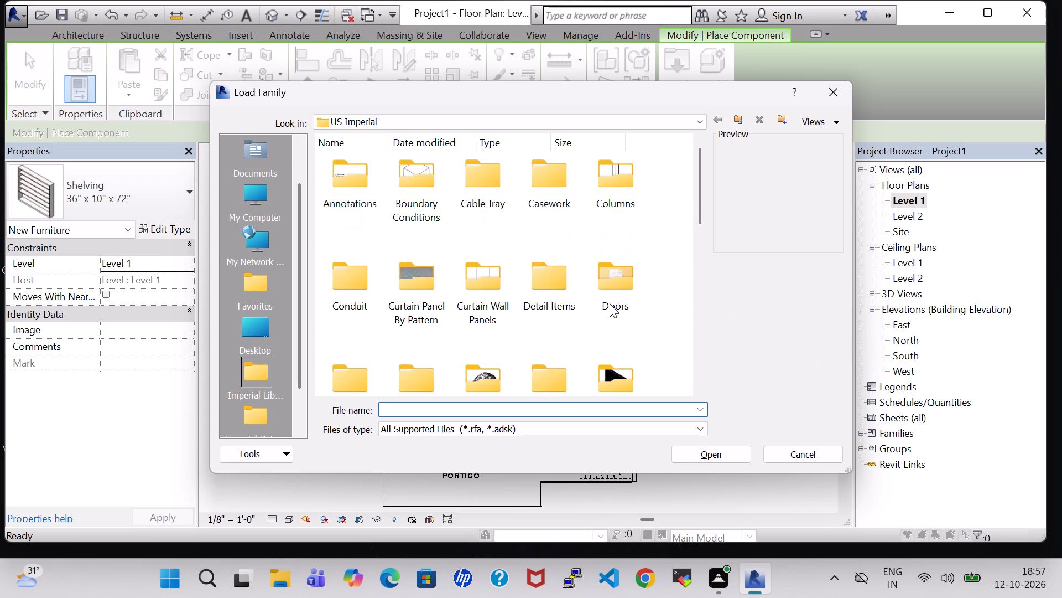
scroll(610, 317, down, 1)
double_click(609, 214)
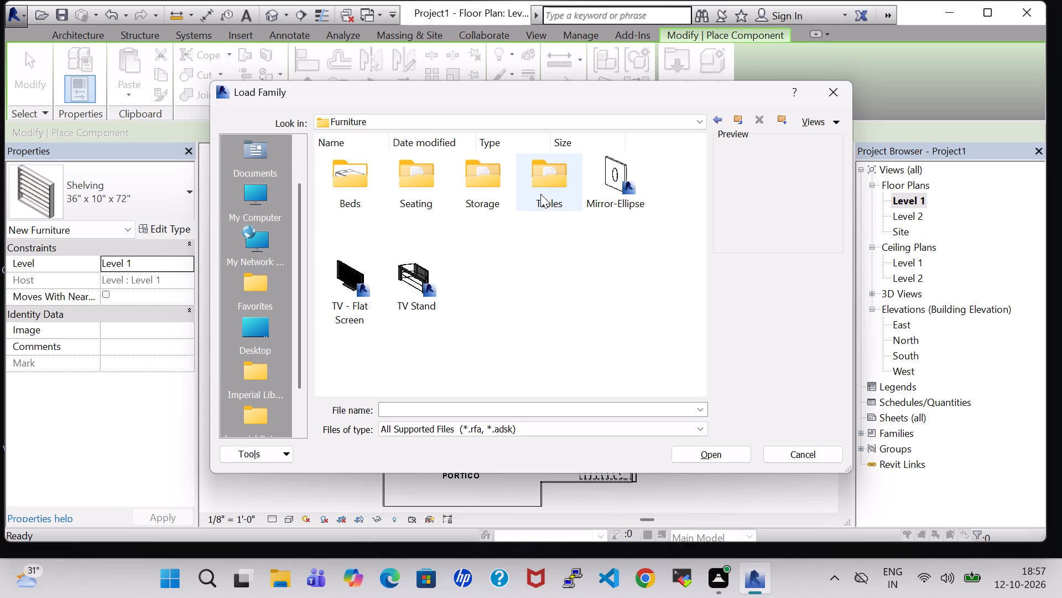
double_click(546, 195)
click(555, 204)
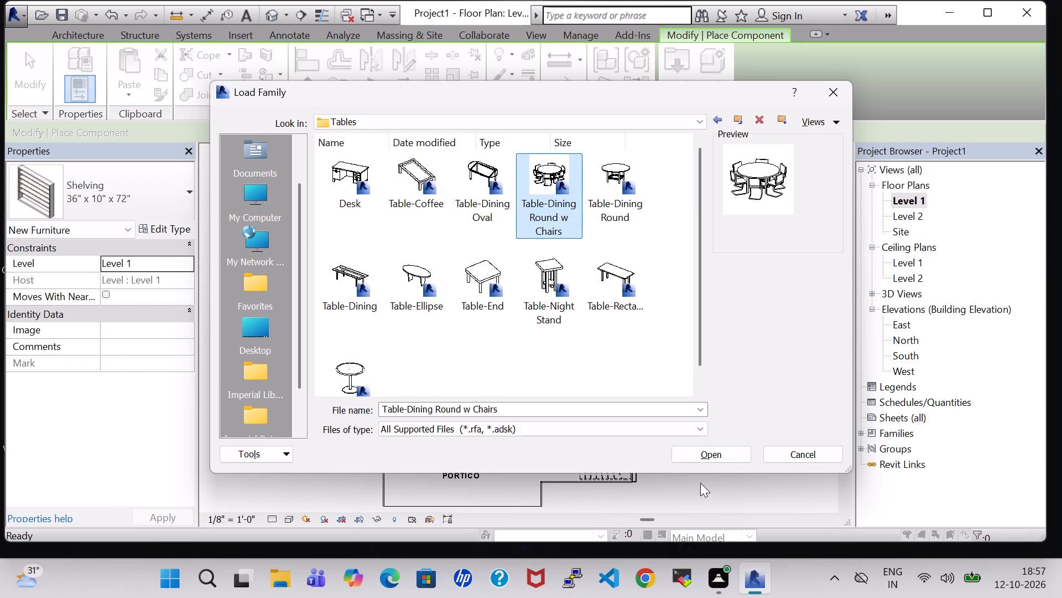
click(707, 457)
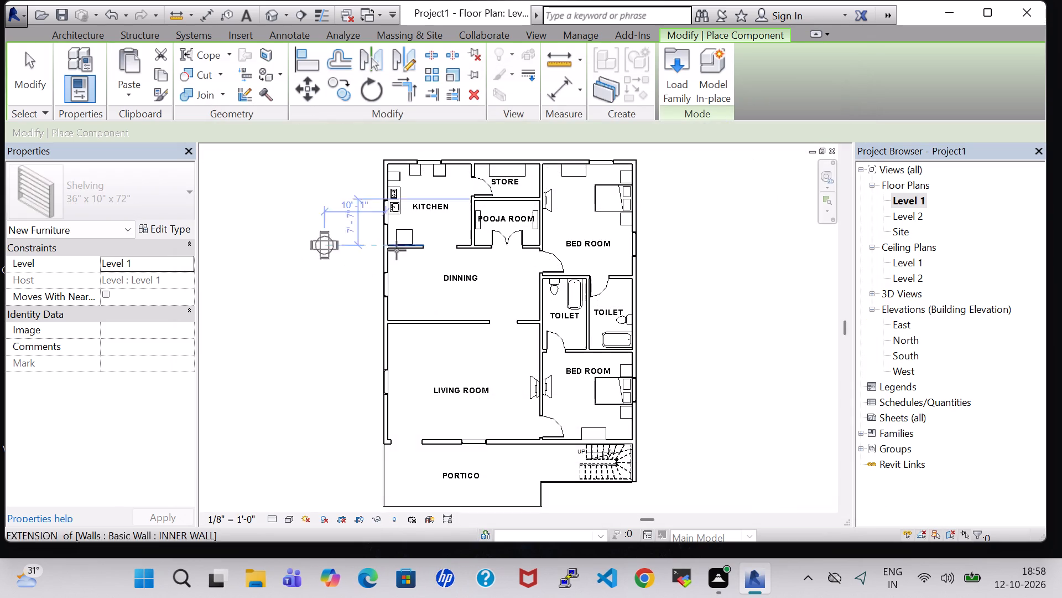
click(428, 285)
key(Escape)
key(Escape)
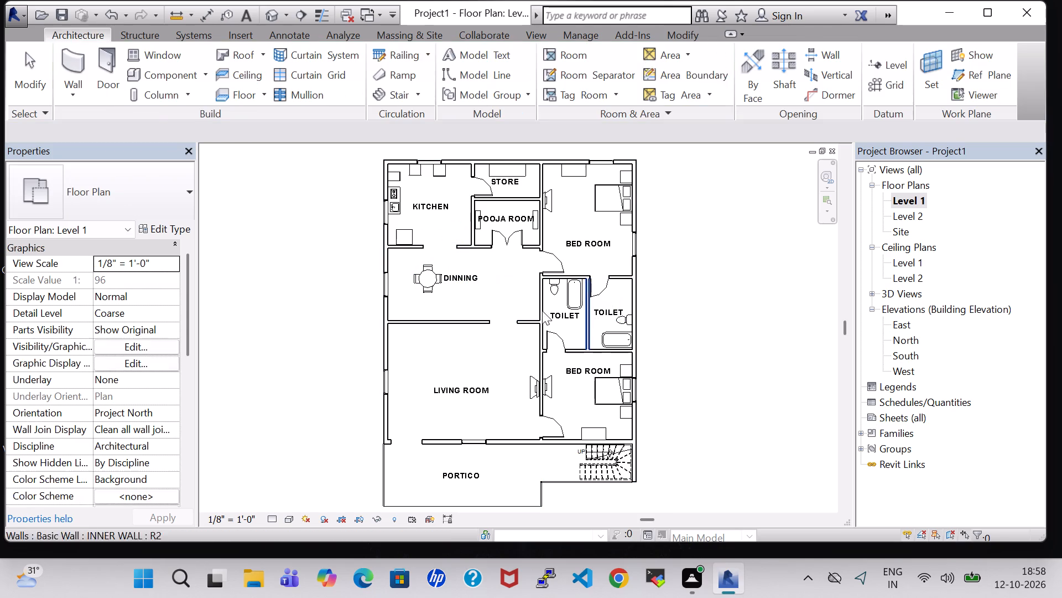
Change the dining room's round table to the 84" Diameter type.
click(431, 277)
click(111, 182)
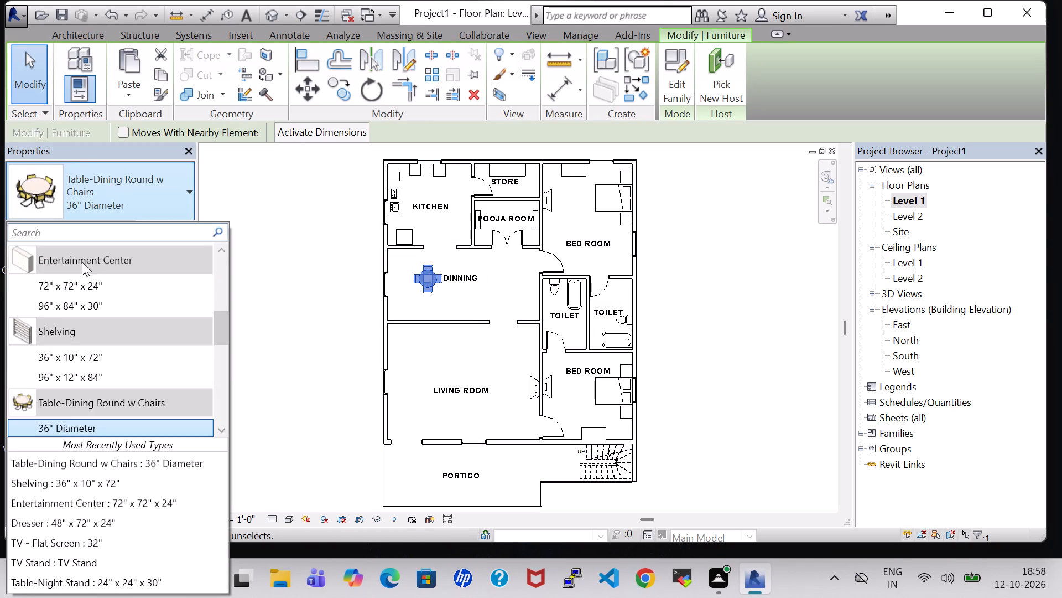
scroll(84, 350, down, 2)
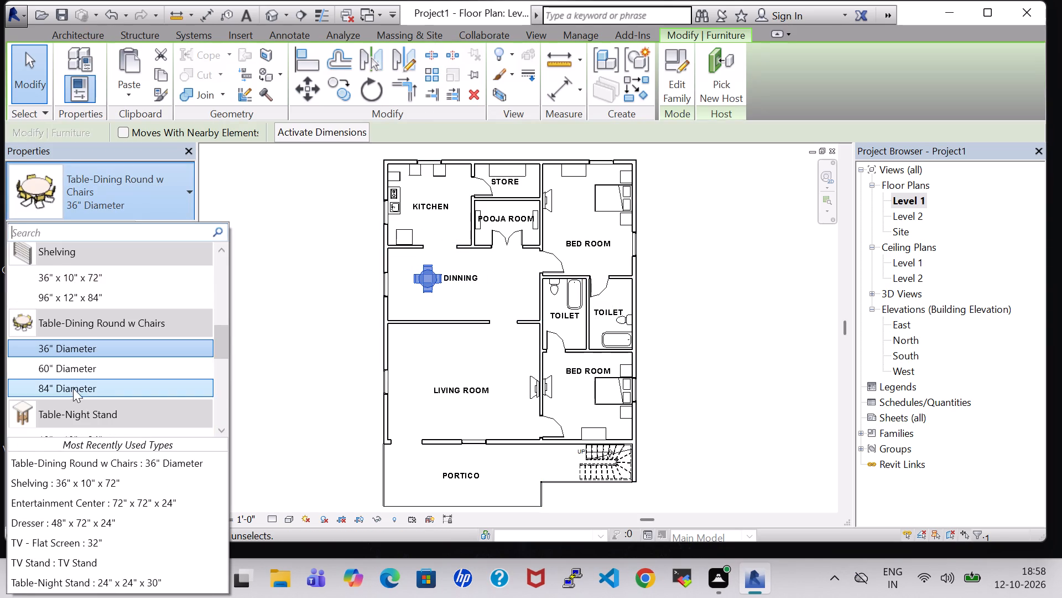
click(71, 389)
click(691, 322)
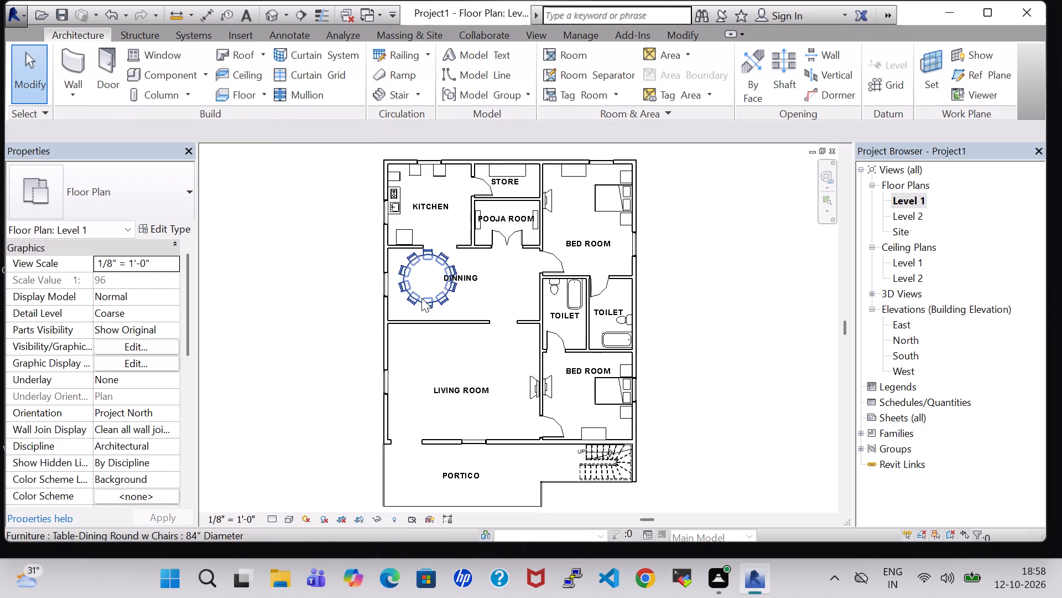
Nudge the round dining table east and slightly south, away from the dining room's west wall.
click(421, 298)
key(Down)
key(Right)
key(Right)
key(Right)
key(Right)
key(Right)
key(Right)
key(Right)
key(Right)
key(Right)
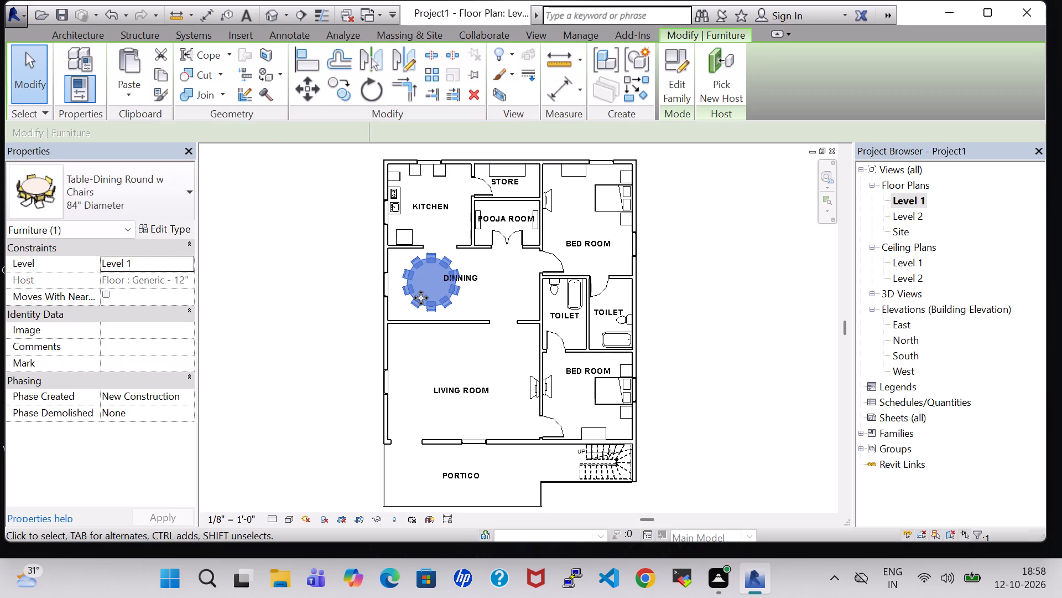
key(Right)
key(Right)
key(Left)
key(Left)
key(Left)
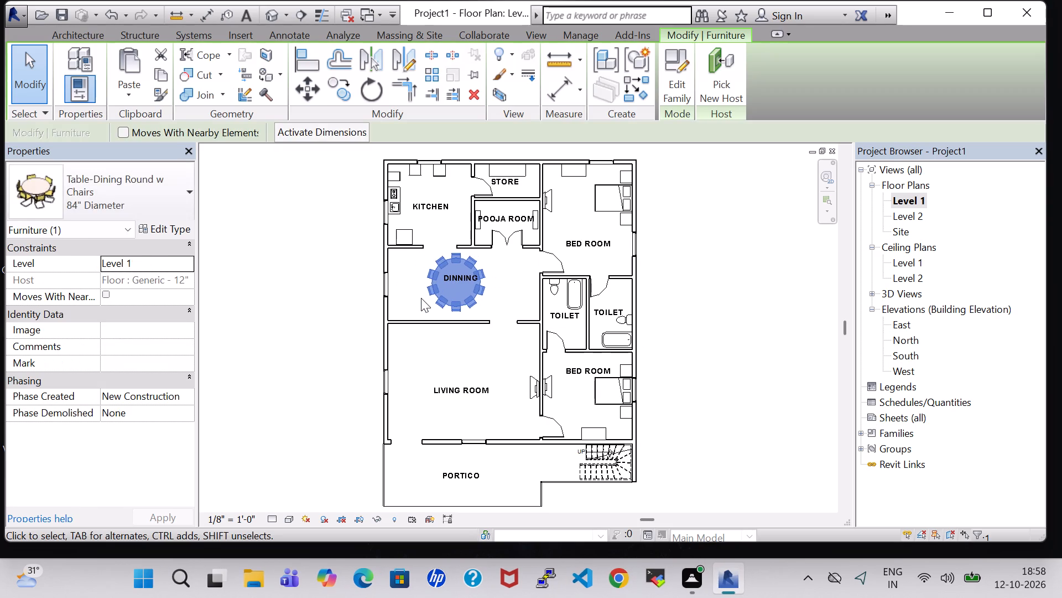
key(Left)
key(Left)
key(Down)
click(779, 369)
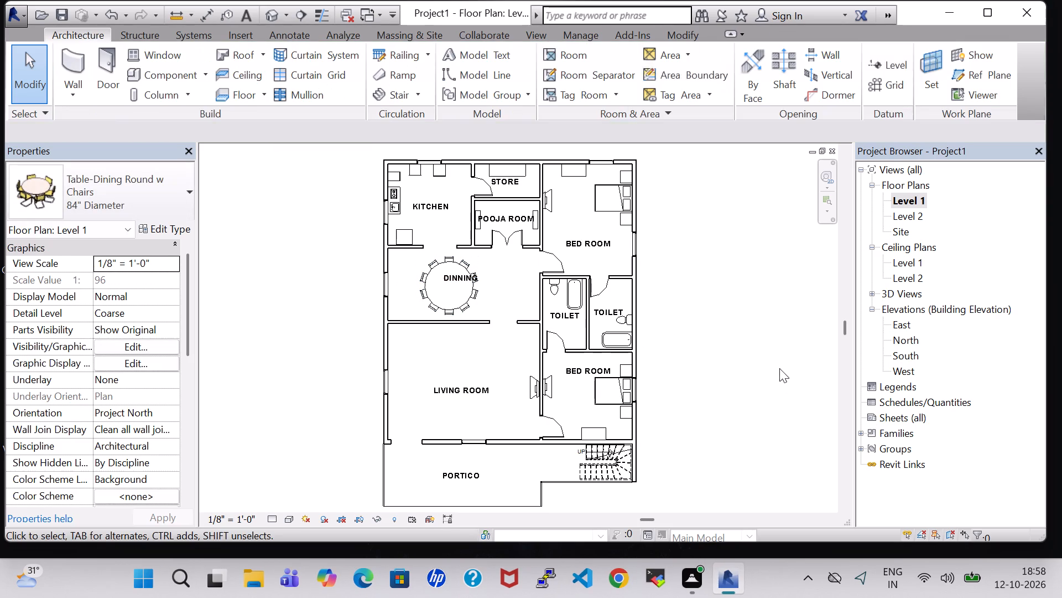
Nudge the DINNING room tag west and south so it sits centred on the round dining table.
click(461, 283)
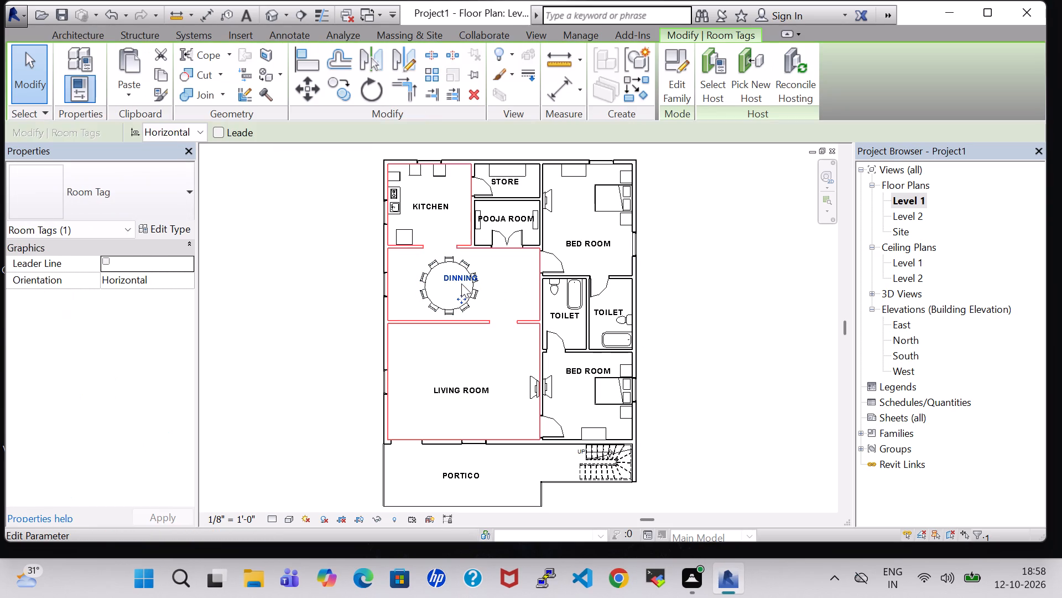
key(Left)
key(Left)
key(Left)
key(Down)
key(Down)
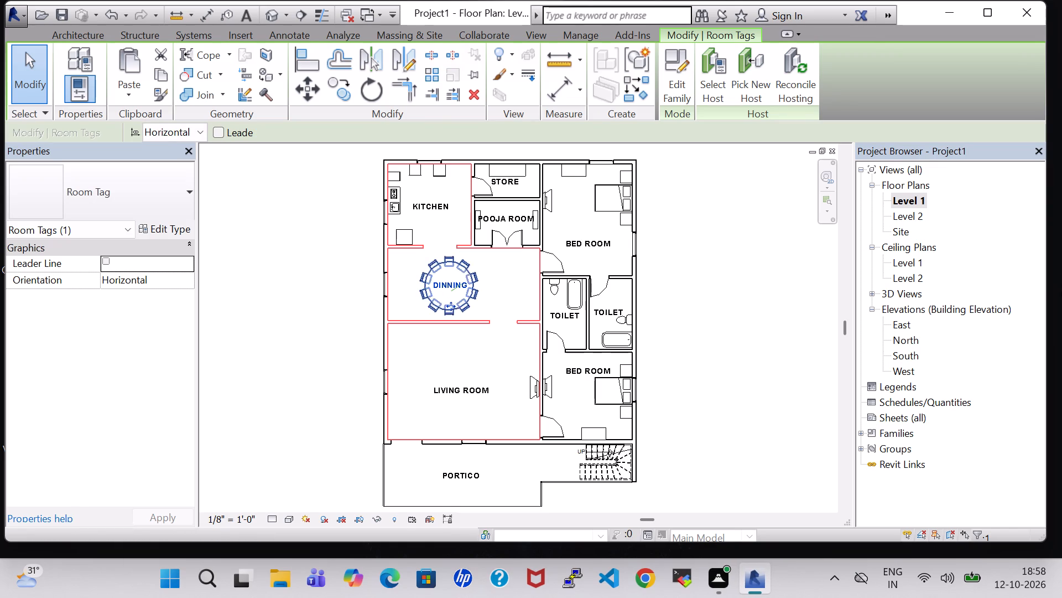
click(717, 311)
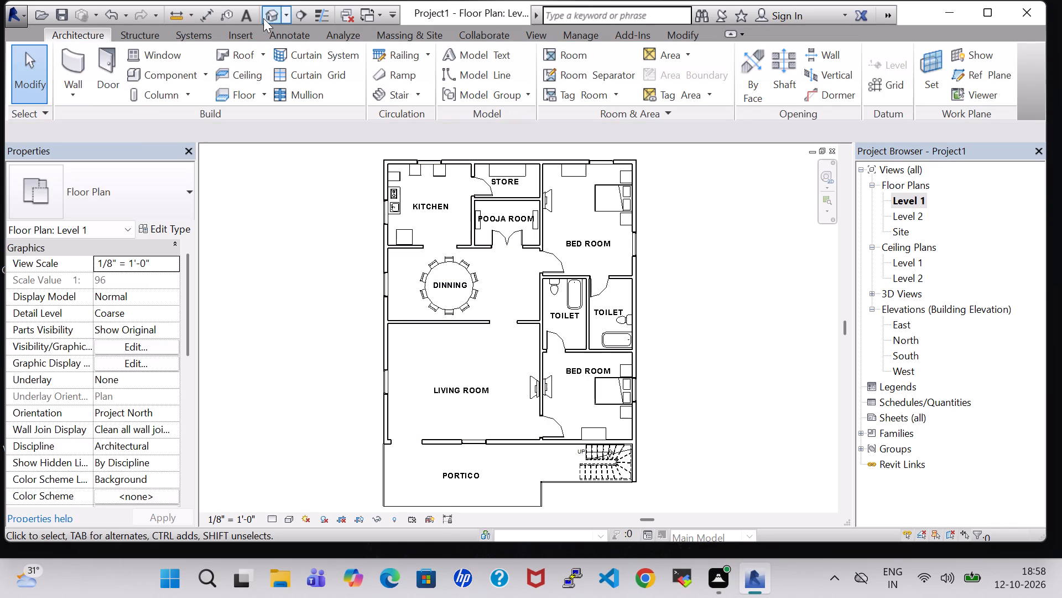
Change the round dining table to the 60" Diameter type in the 3D view.
click(263, 18)
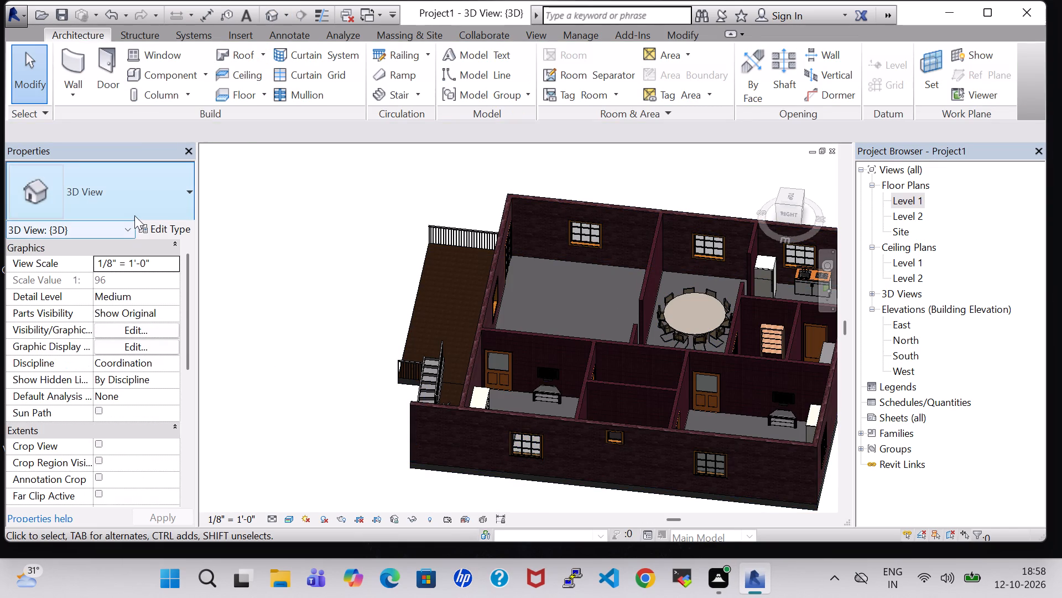
click(710, 302)
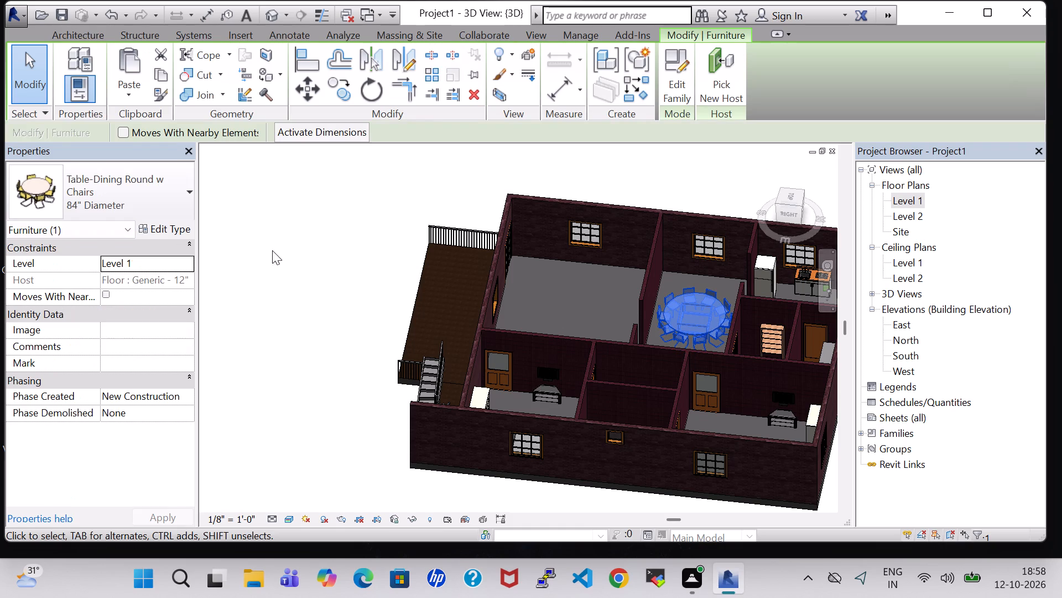
click(138, 183)
click(109, 309)
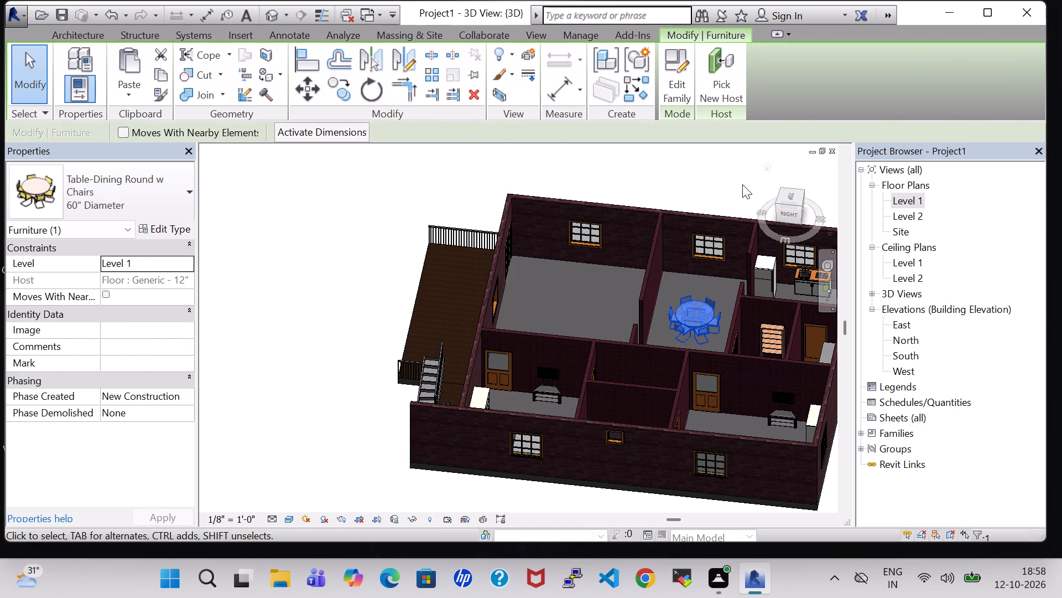
click(742, 184)
Reopen the Level 1 floor plan and nudge the DINNING room tag east, clear of the dining table and chairs.
double_click(906, 203)
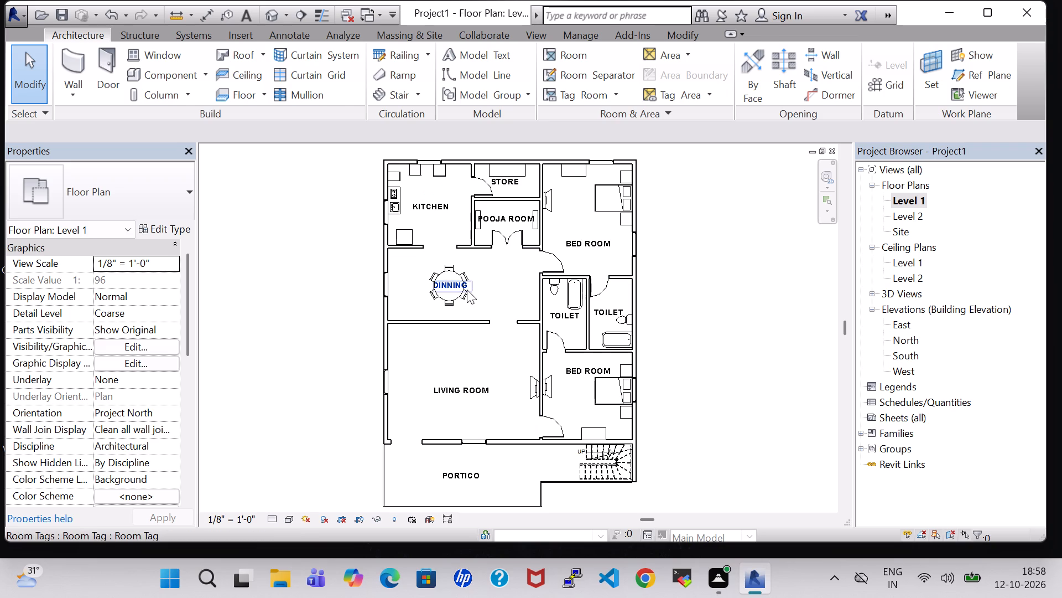
click(467, 290)
key(Right)
key(Right)
key(Right)
key(Right)
key(Right)
key(Right)
key(Right)
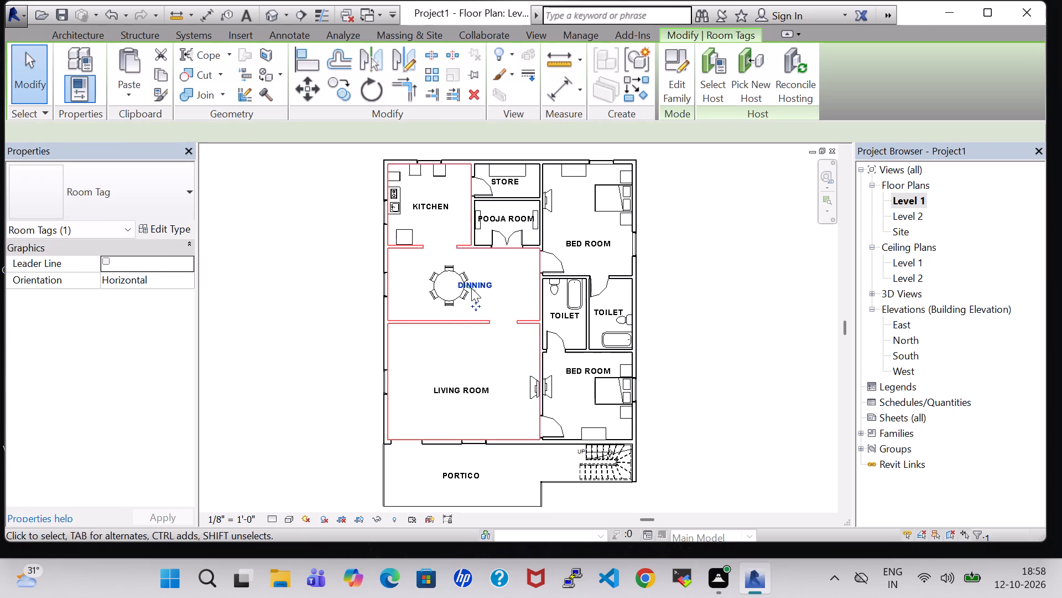
key(Right)
key(Right)
key(Right)
key(Right)
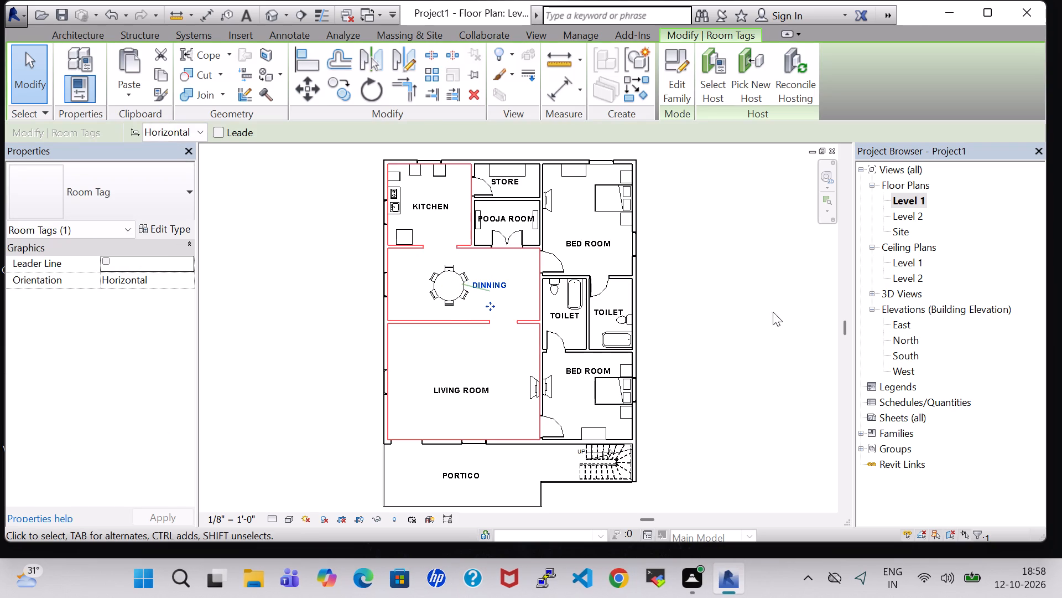
click(740, 294)
Load the Sink Vanity-Round family from the Sinks folder of the US Imperial Plumbing fixtures library.
scroll(740, 295, down, 1)
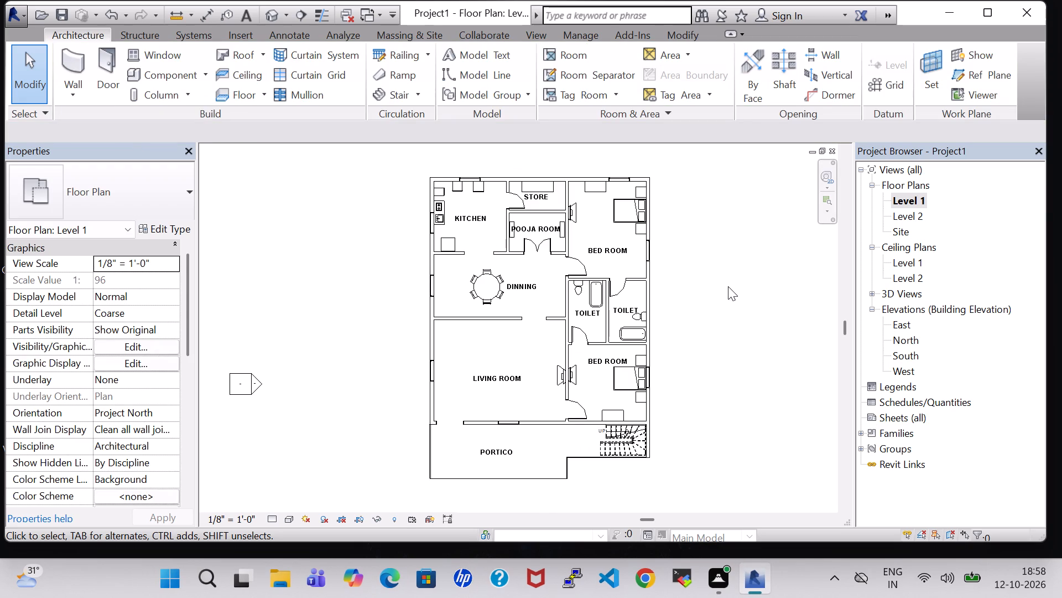
middle_drag(728, 286, 721, 285)
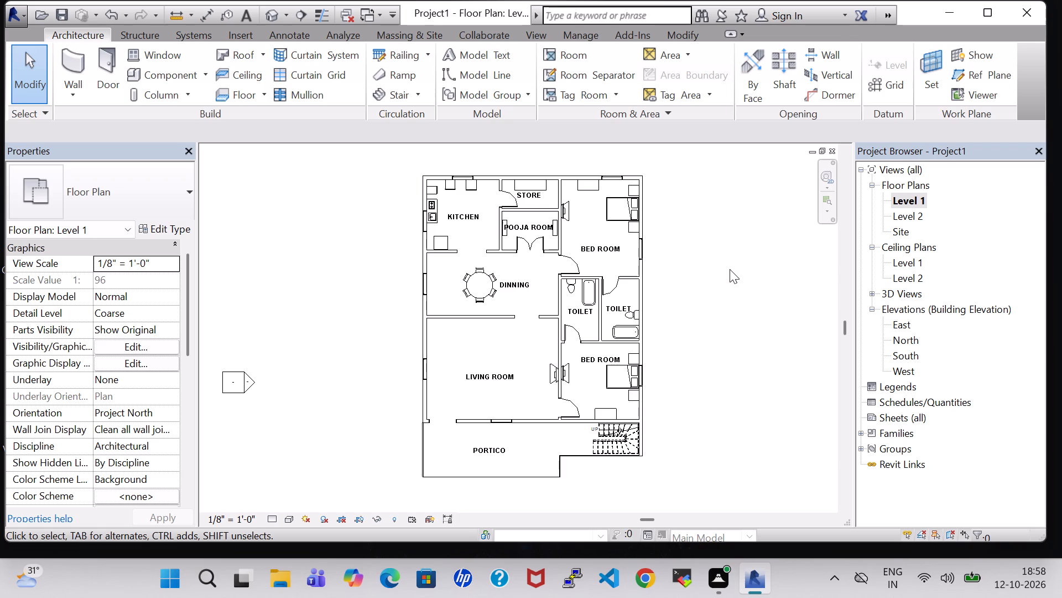
middle_drag(730, 269, 732, 253)
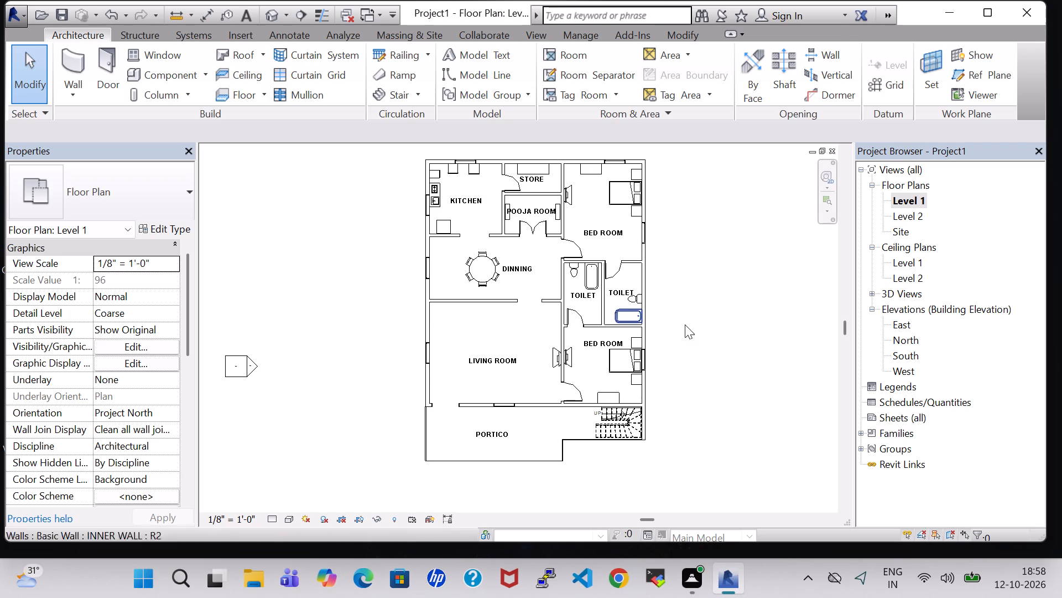
click(150, 73)
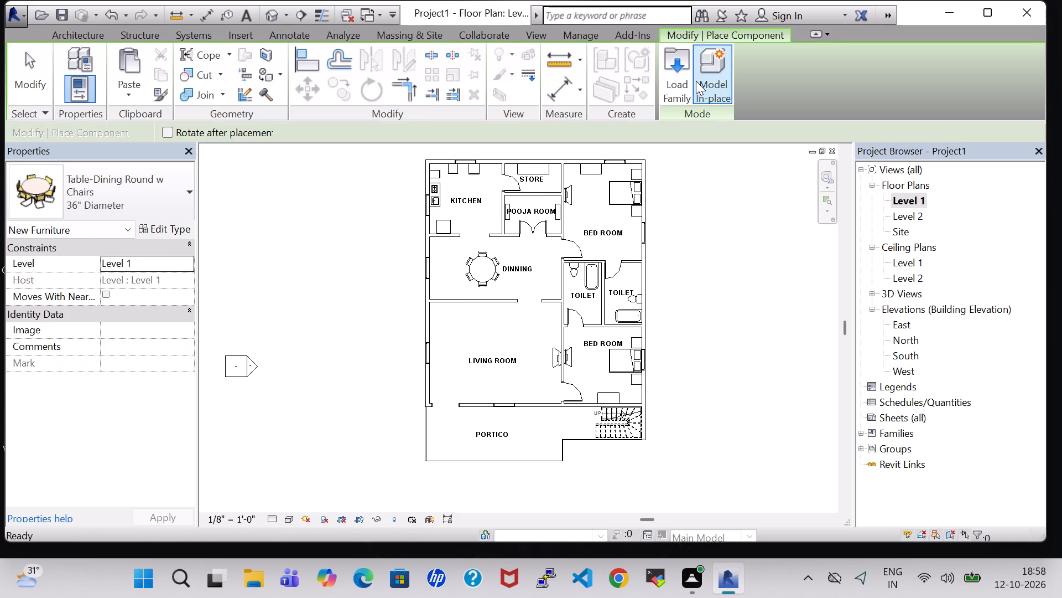
click(671, 81)
scroll(628, 289, down, 4)
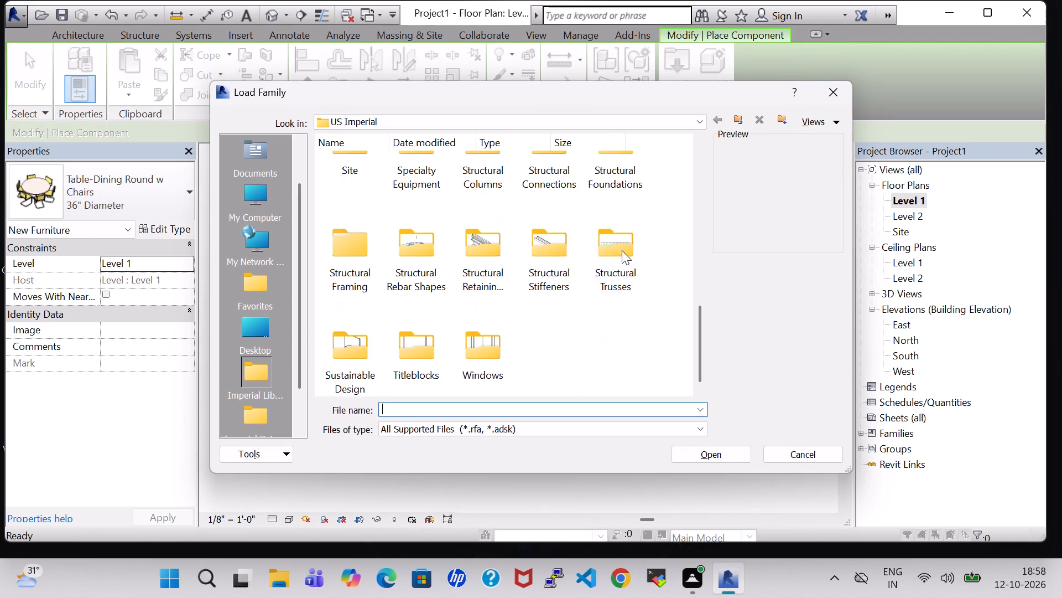
scroll(529, 239, up, 1)
double_click(491, 213)
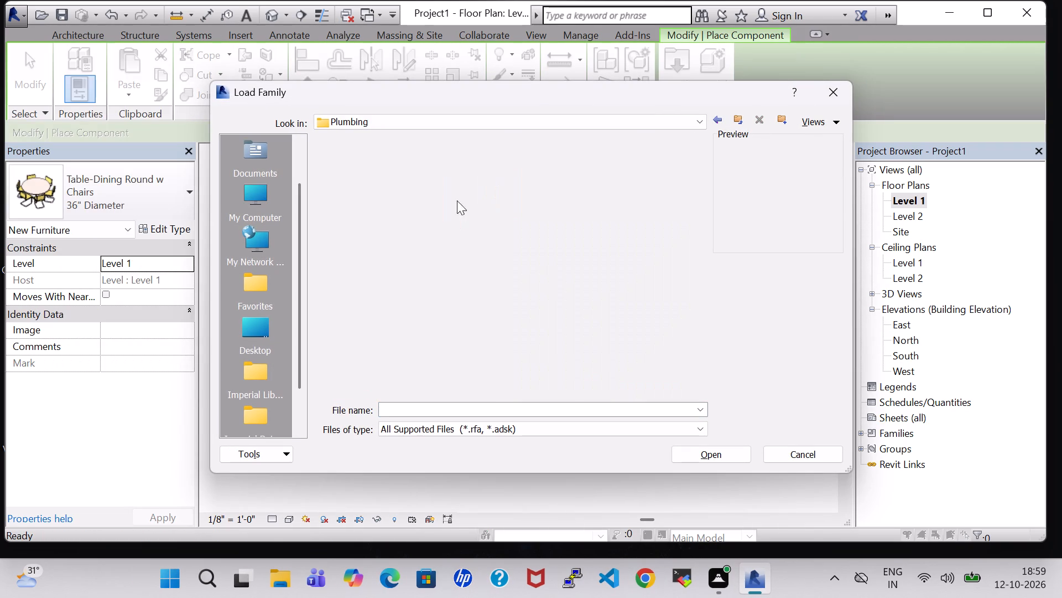
double_click(355, 190)
double_click(404, 193)
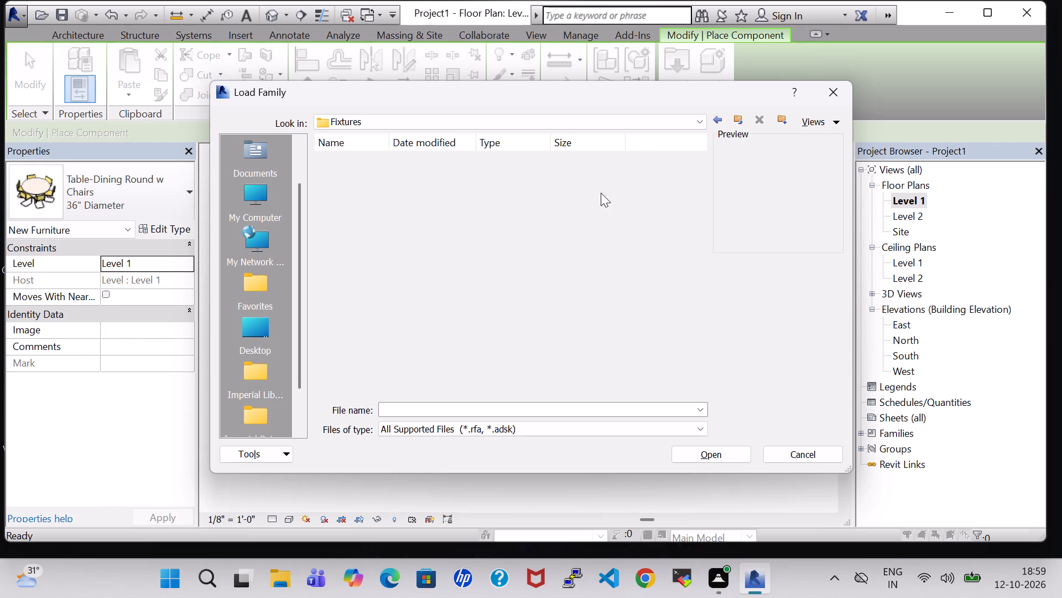
double_click(623, 189)
scroll(606, 298, up, 2)
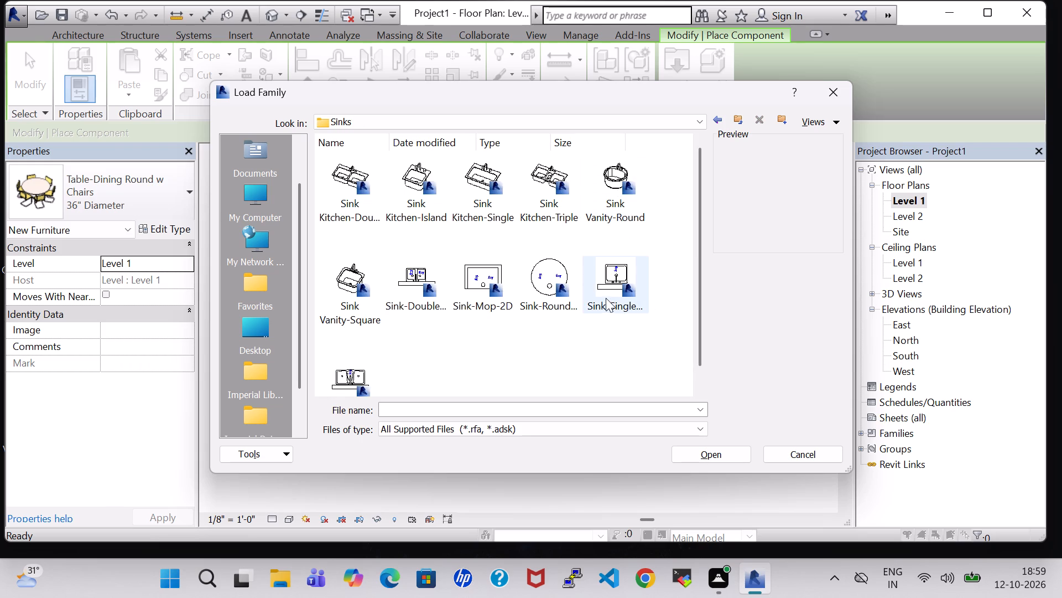
click(617, 274)
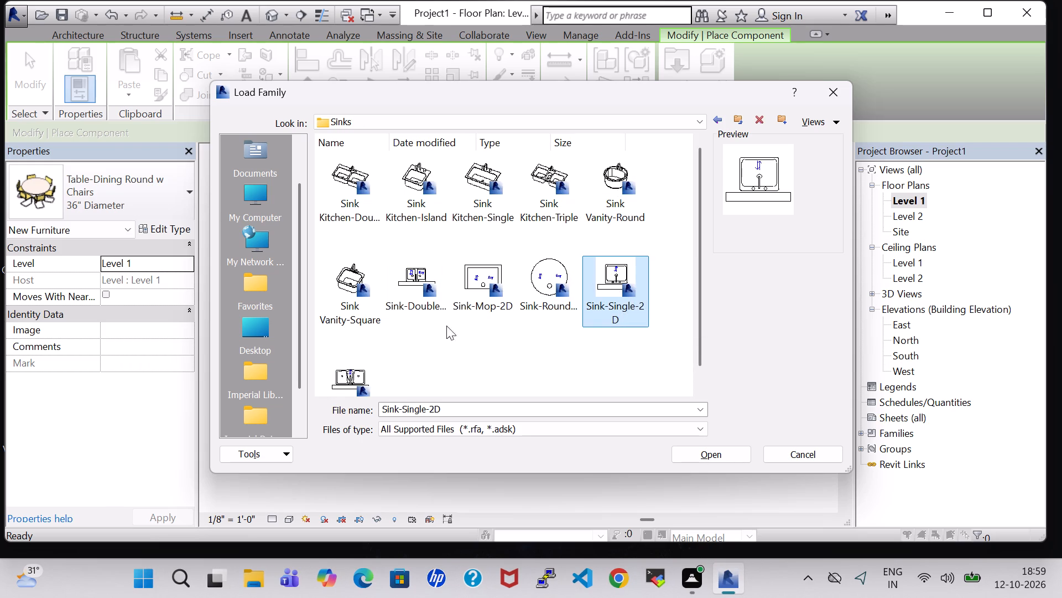
scroll(550, 345, down, 1)
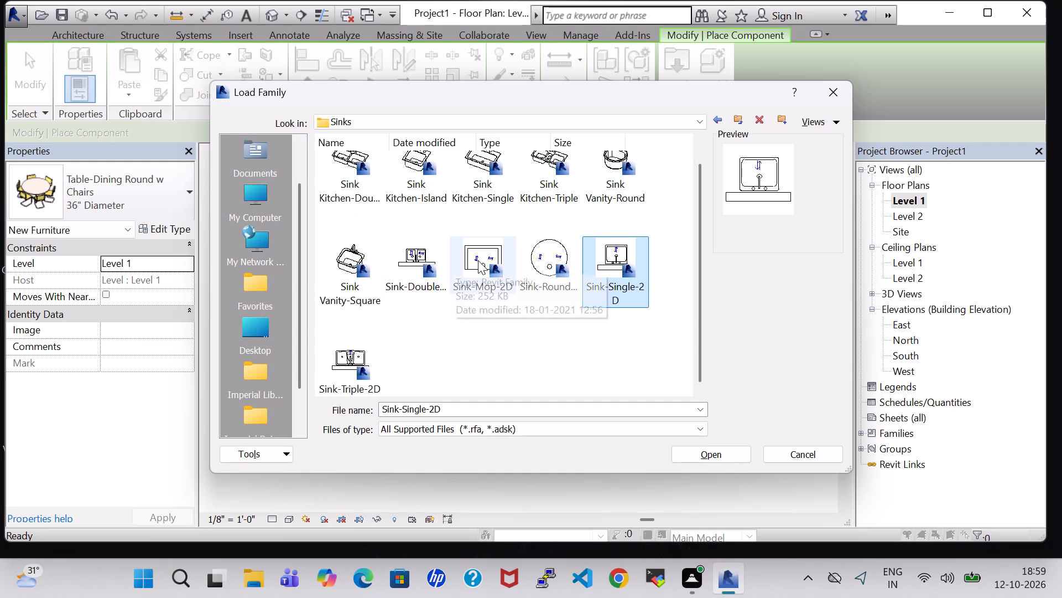
scroll(500, 218, up, 1)
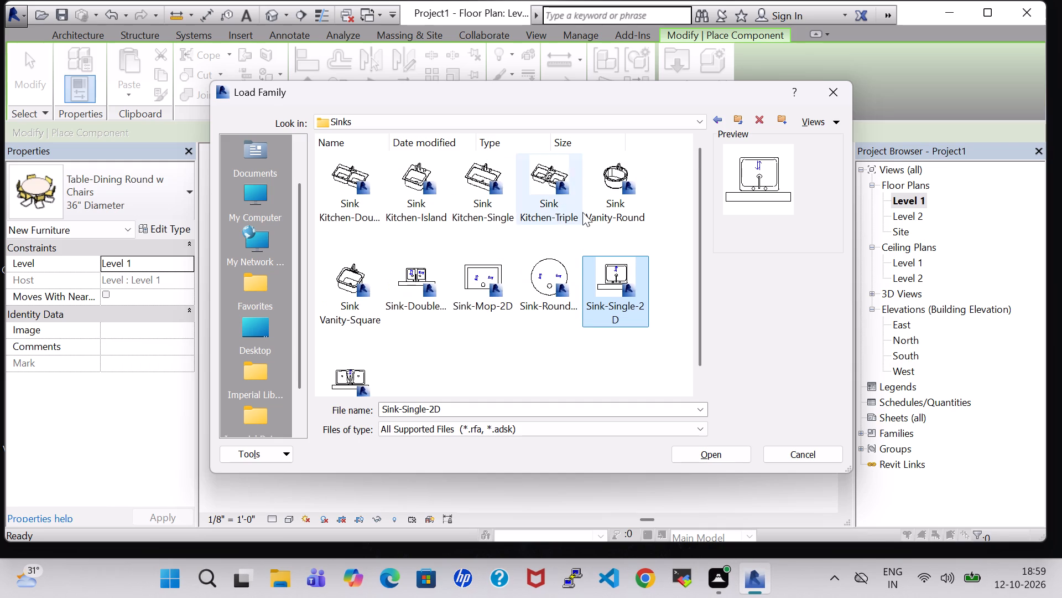
click(594, 209)
click(726, 453)
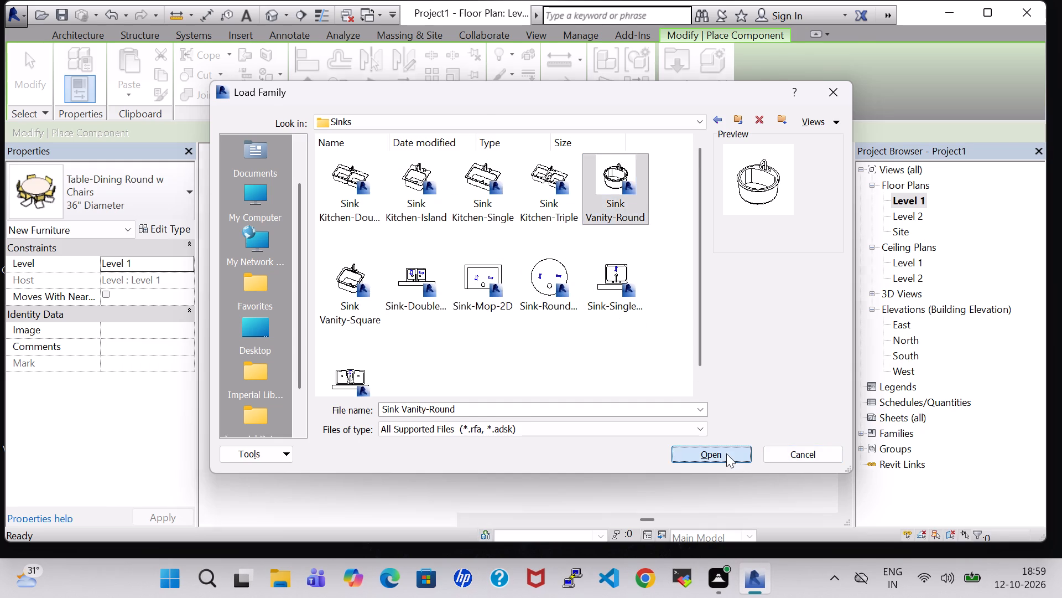
Place one 19" x 19" Sink Vanity-Round against the dining room's west wall, north of the window, rotated so its faucet faces that wall.
scroll(444, 322, up, 10)
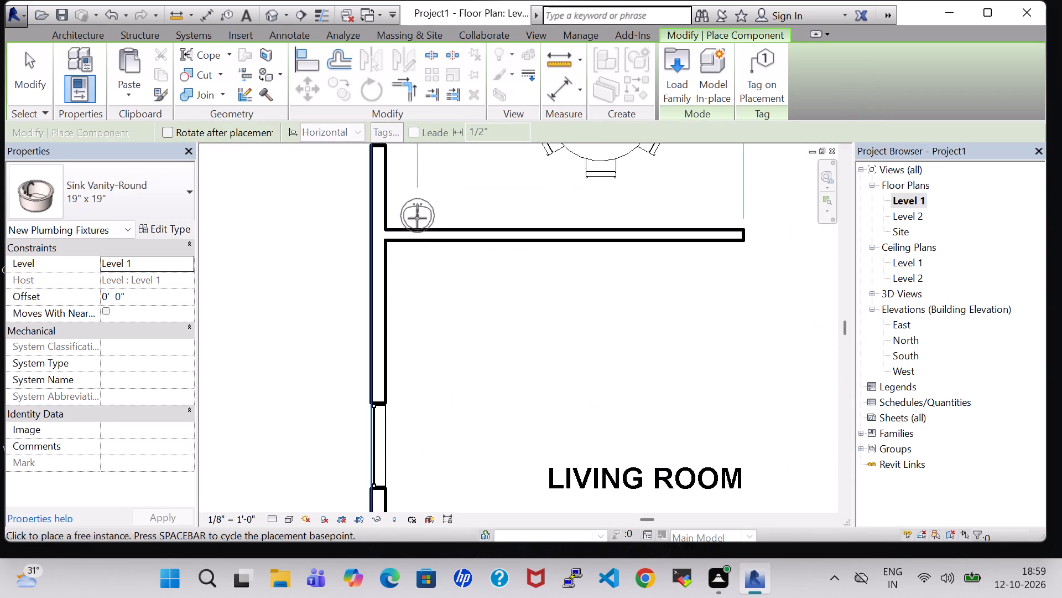
middle_drag(440, 203, 453, 405)
key(space)
key(space)
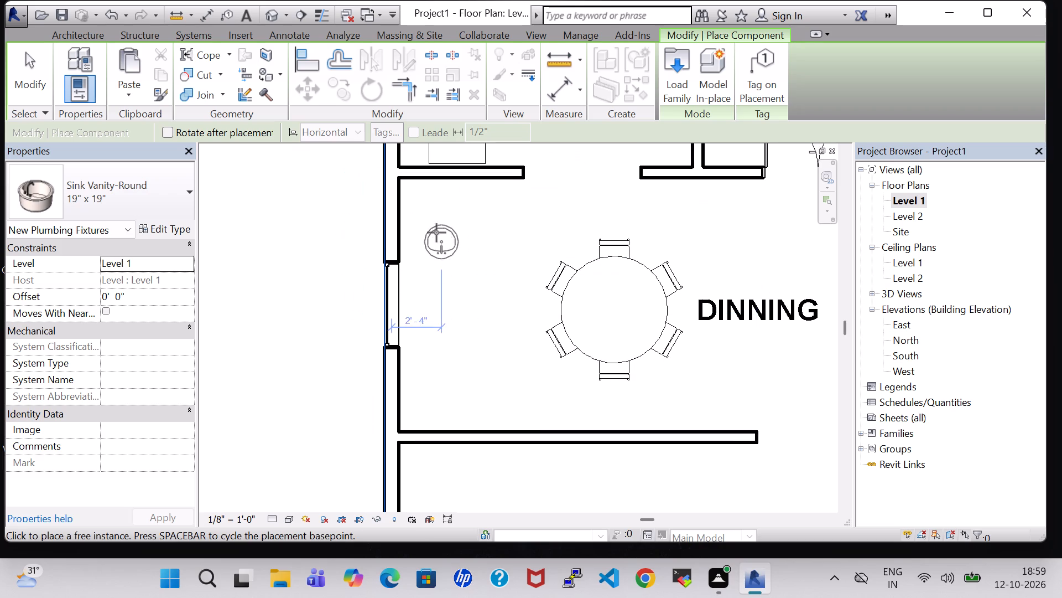
key(space)
key(space)
key(space)
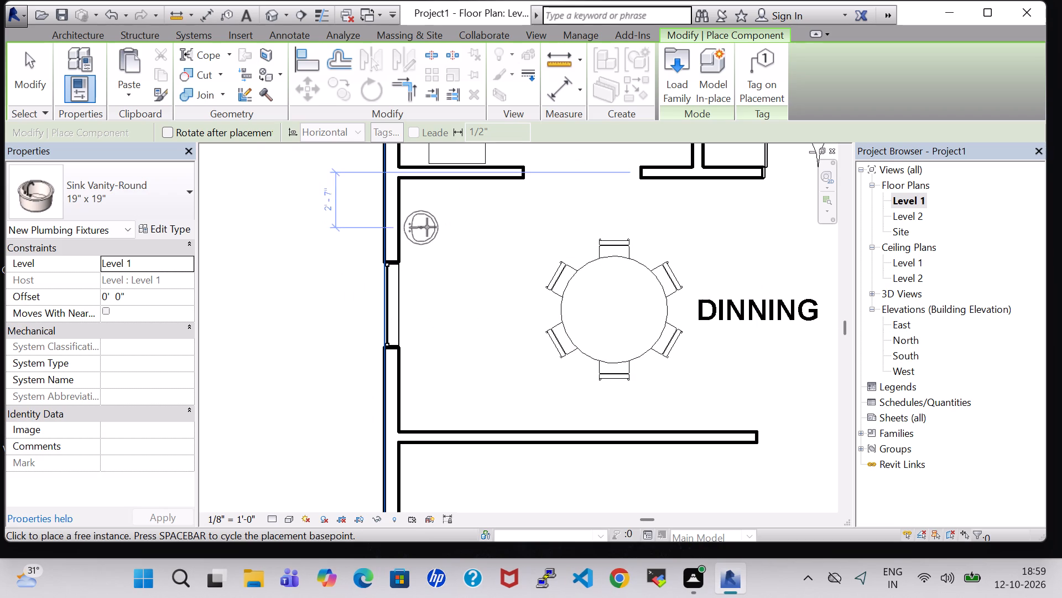
scroll(427, 227, up, 4)
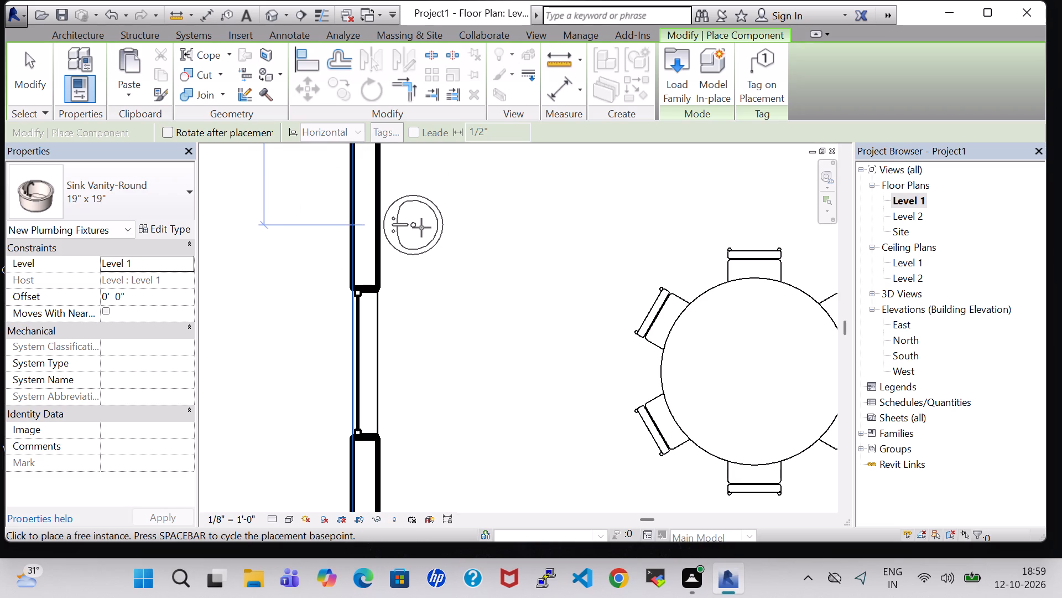
click(420, 229)
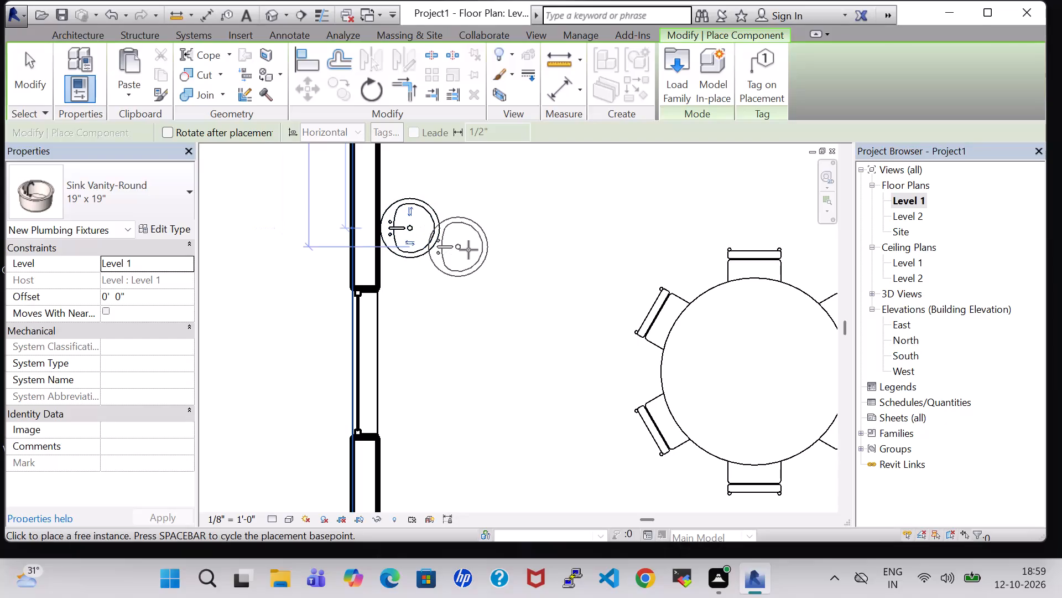
key(Escape)
key(Escape)
Set the dining room vanity sink's offset from Level 1 to 2' 0".
click(434, 239)
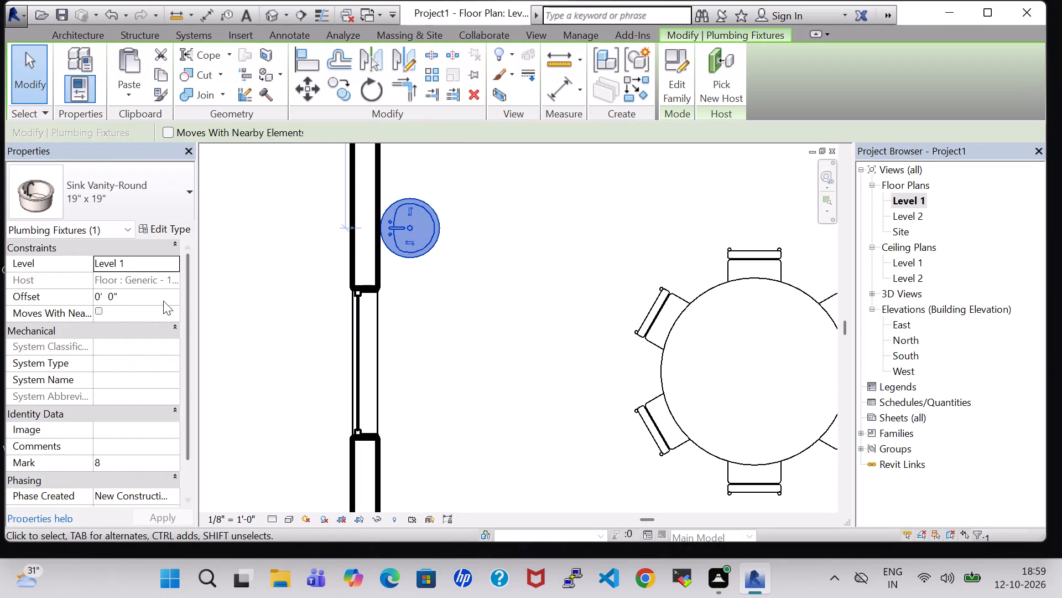
click(103, 301)
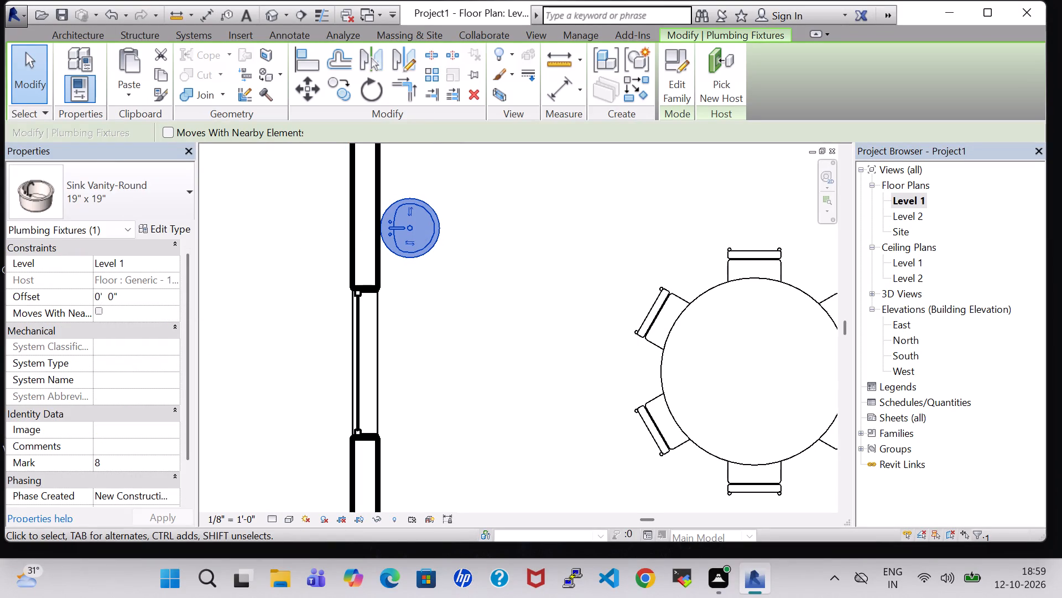
key(Left)
key(BackSpace)
key(2)
key(Return)
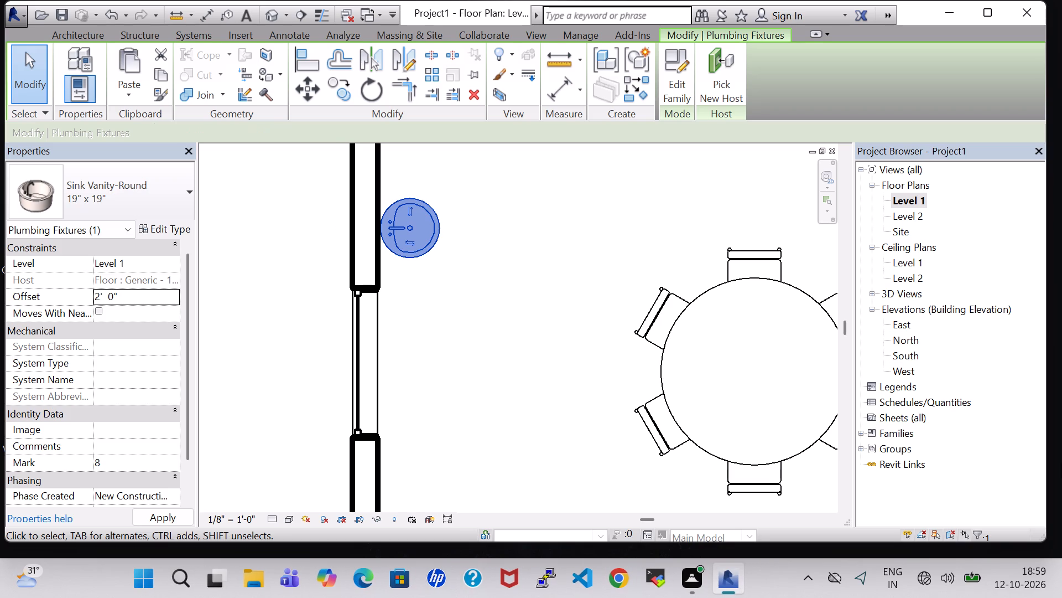
Check the vanity sink's height in the 3D view and review the furnished layout back in the Level 1 floor plan.
click(275, 20)
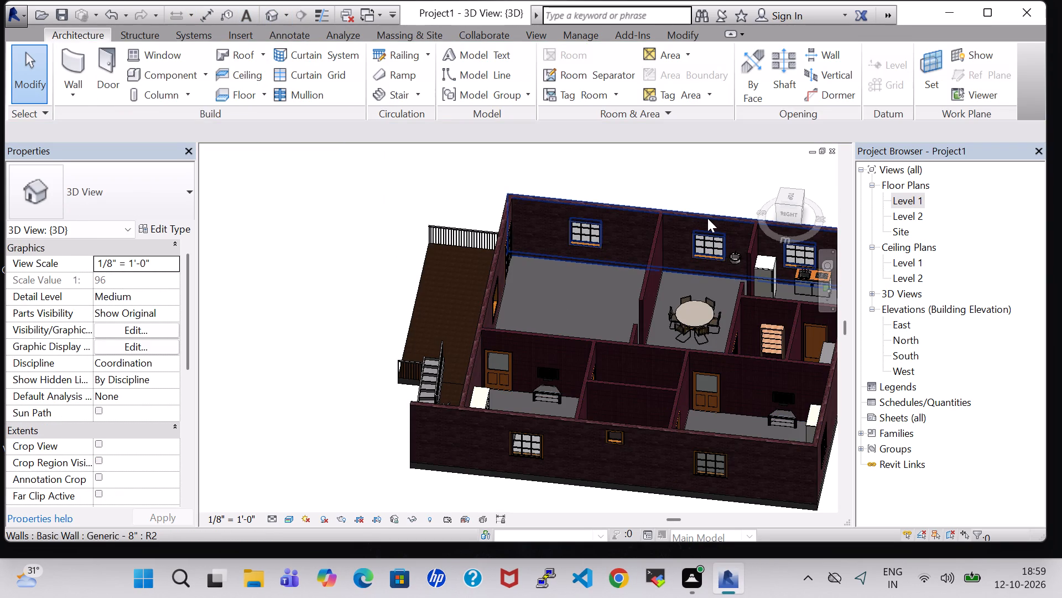
shift+middle_drag(578, 300, 595, 286)
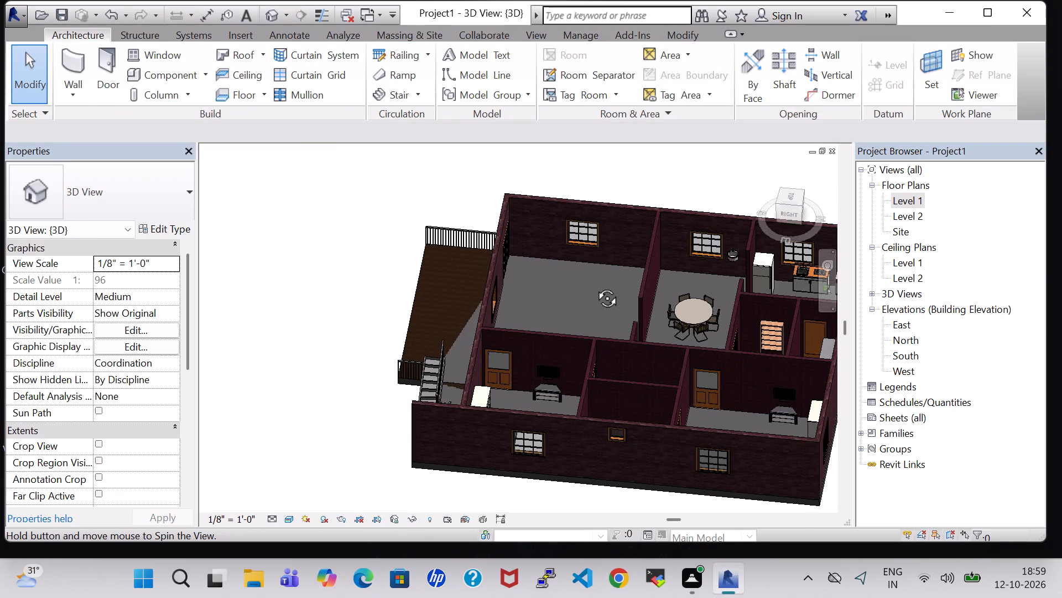
shift+middle_drag(595, 286, 596, 282)
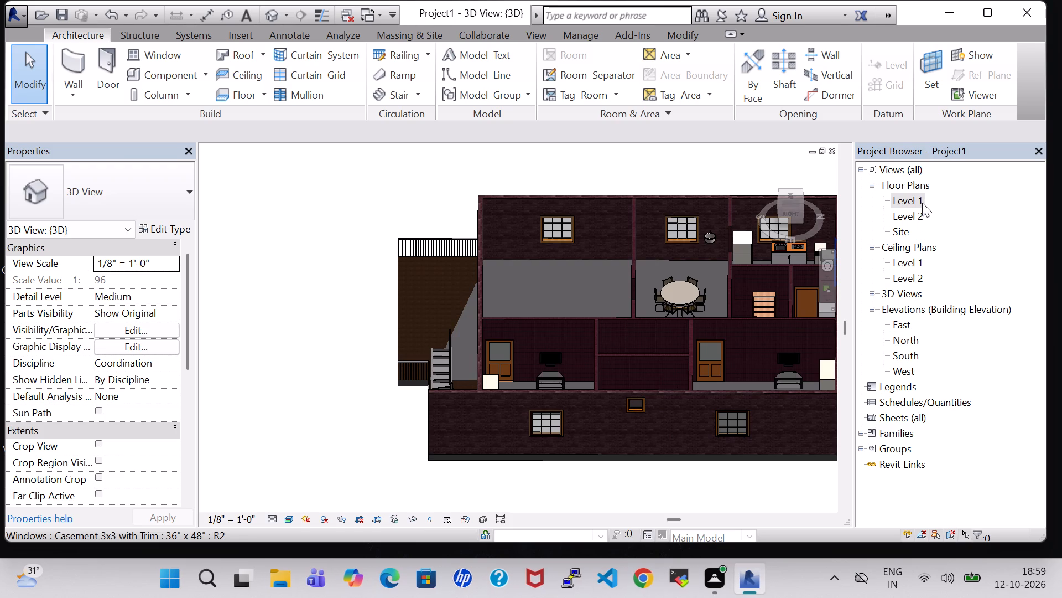
double_click(914, 199)
scroll(421, 300, down, 3)
scroll(504, 321, up, 1)
scroll(504, 321, down, 1)
middle_click(504, 321)
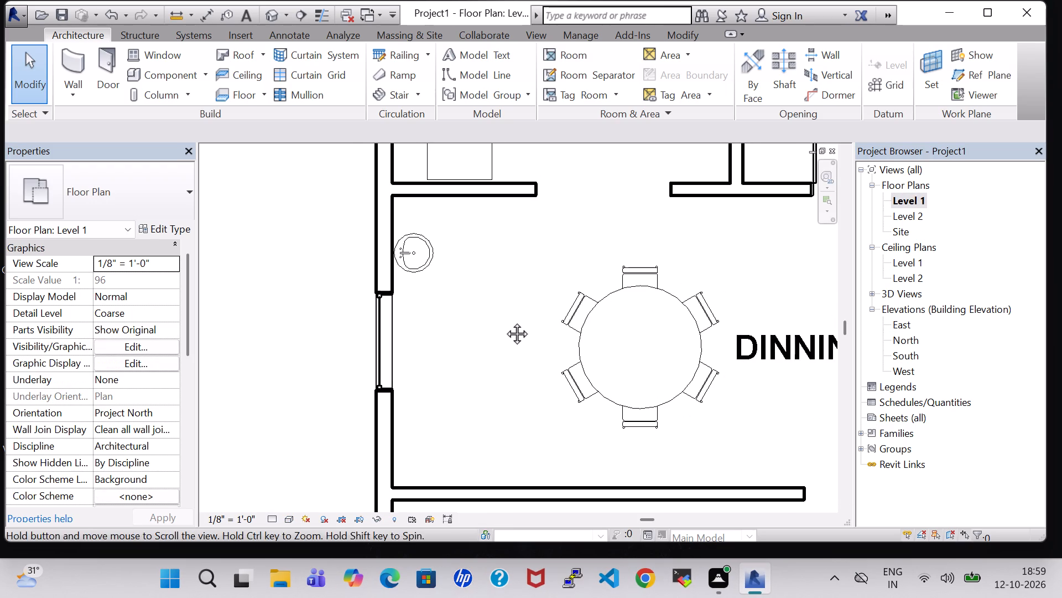
middle_drag(482, 320, 419, 327)
scroll(482, 320, down, 1)
scroll(419, 327, down, 1)
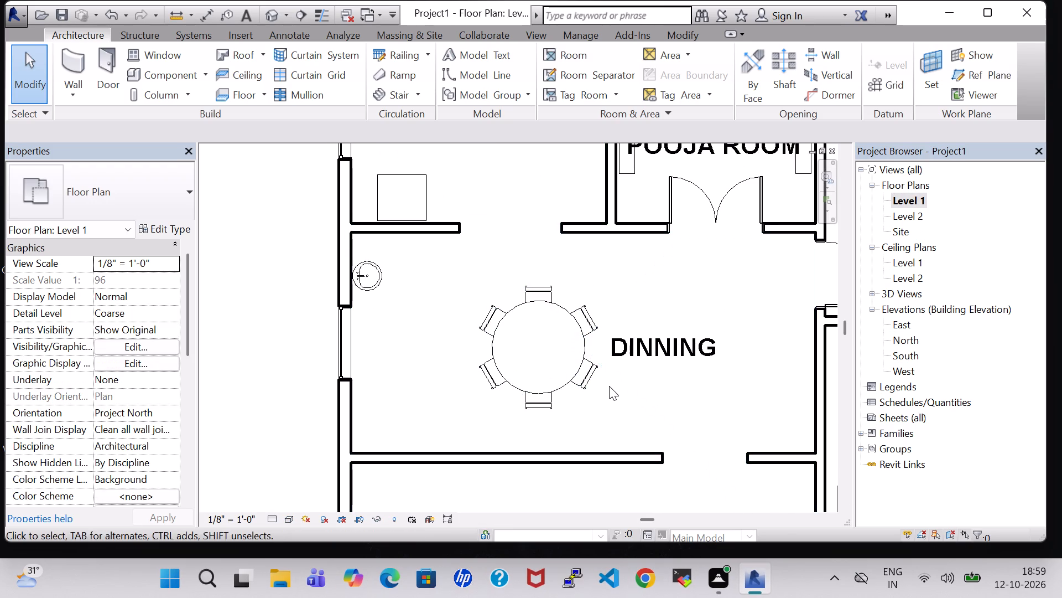
middle_drag(609, 386, 545, 368)
scroll(545, 368, down, 5)
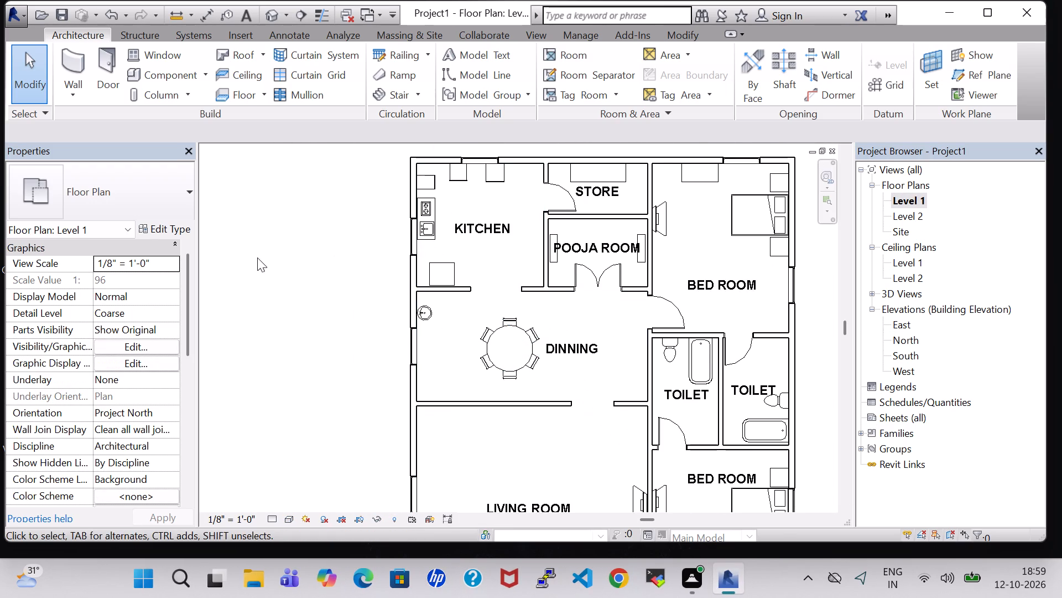
middle_drag(262, 266, 224, 259)
scroll(224, 259, down, 1)
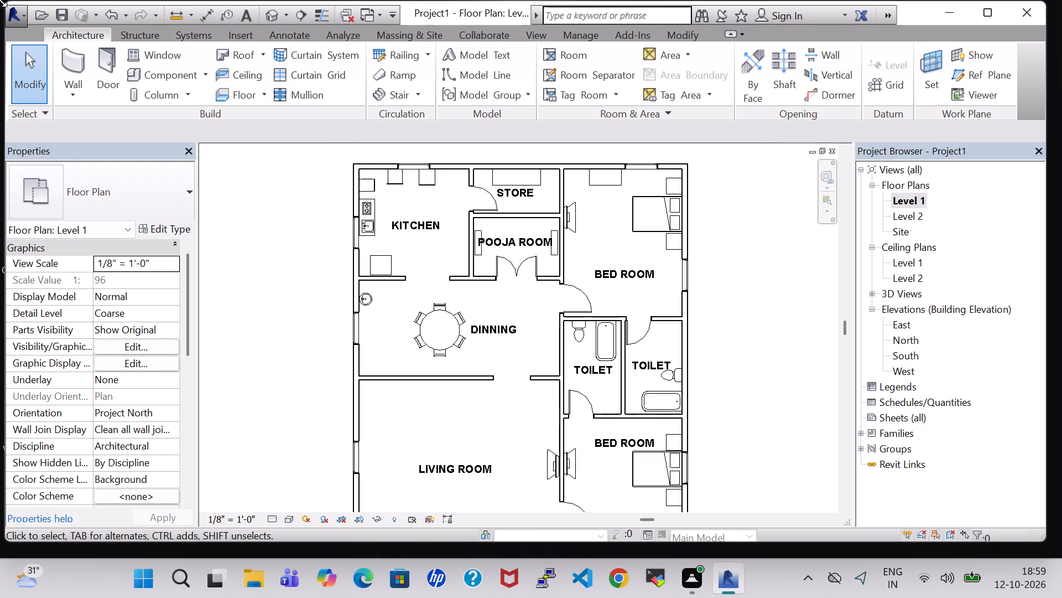
middle_click(700, 337)
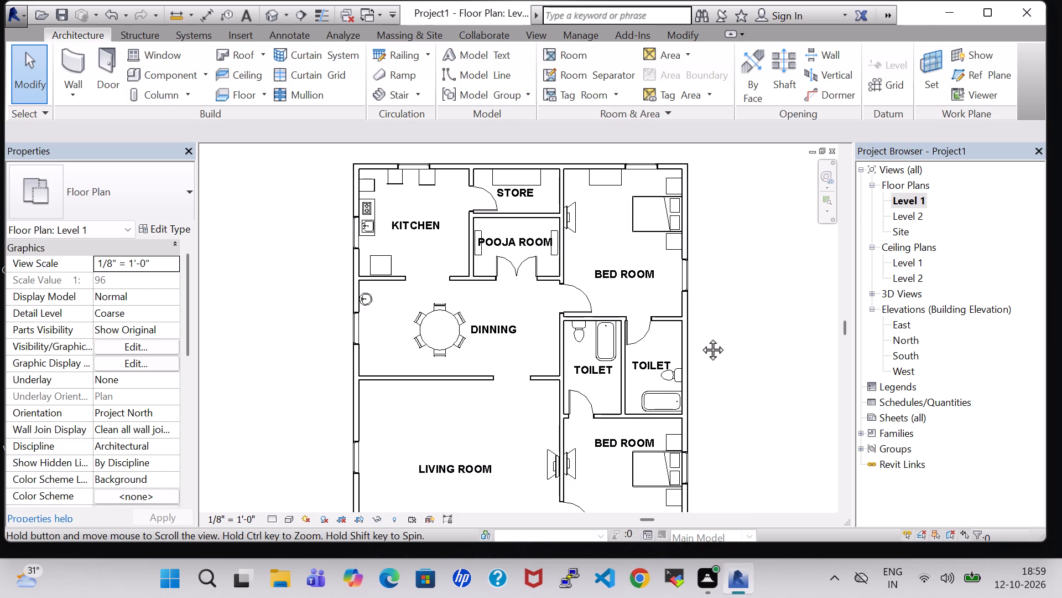
scroll(700, 337, down, 2)
middle_drag(701, 339, 685, 290)
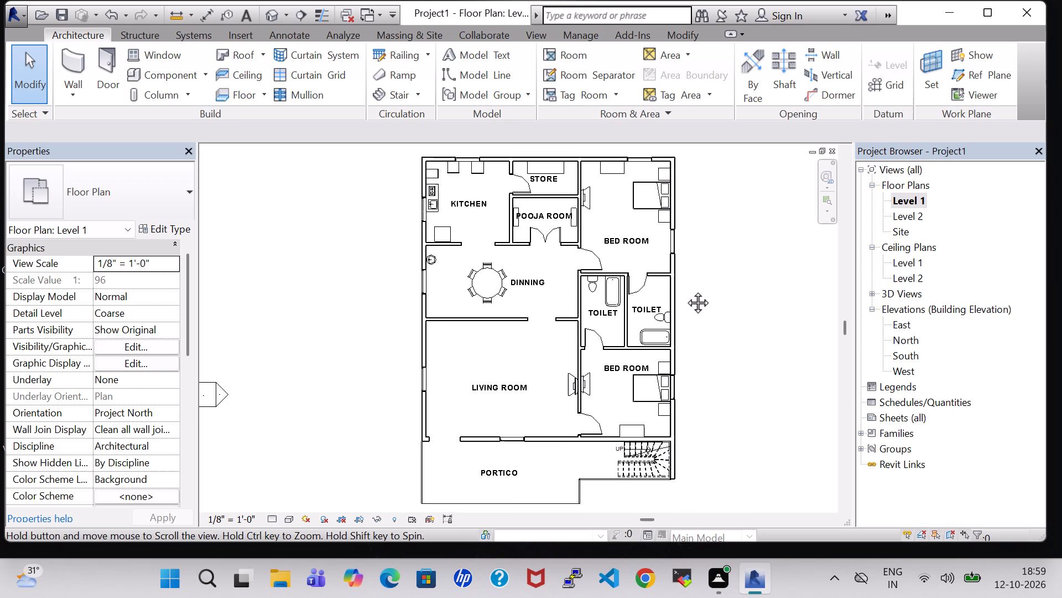
middle_drag(685, 290, 685, 289)
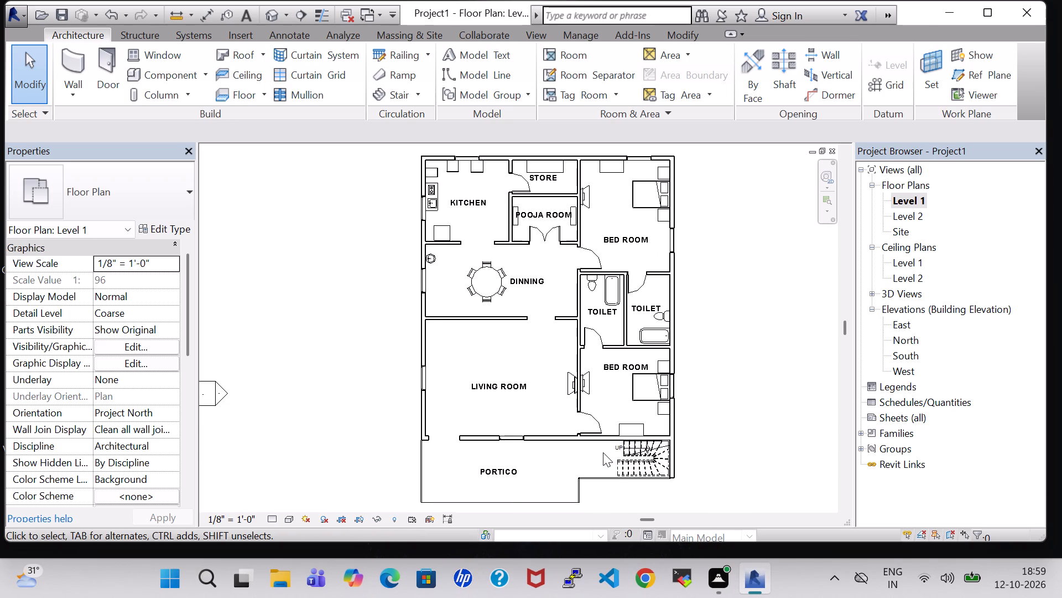
Load the Sofa-Corbu family from the Furniture Seating folder of the US Imperial library.
click(144, 67)
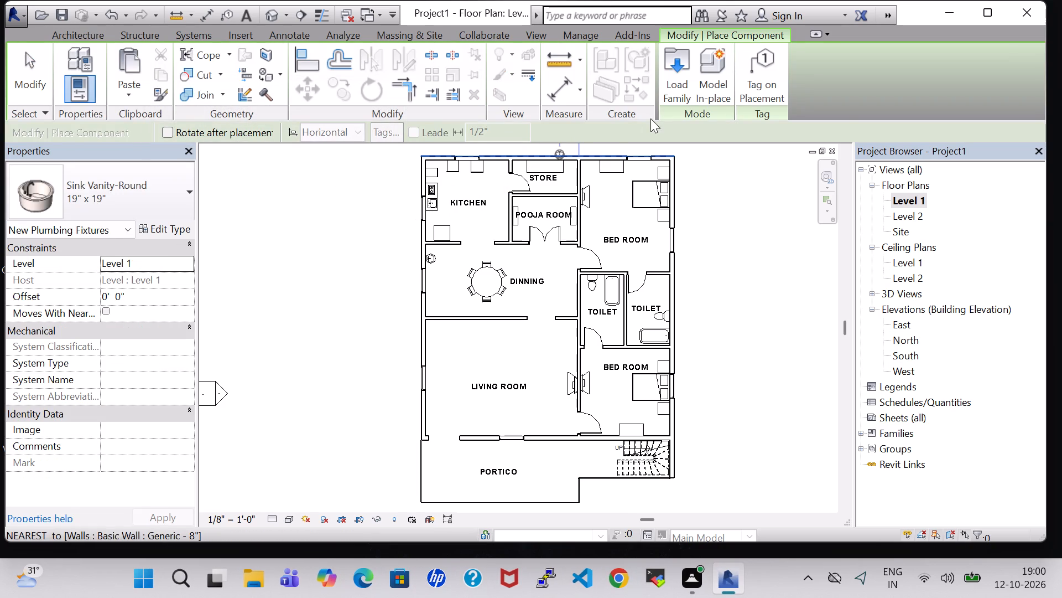
click(676, 70)
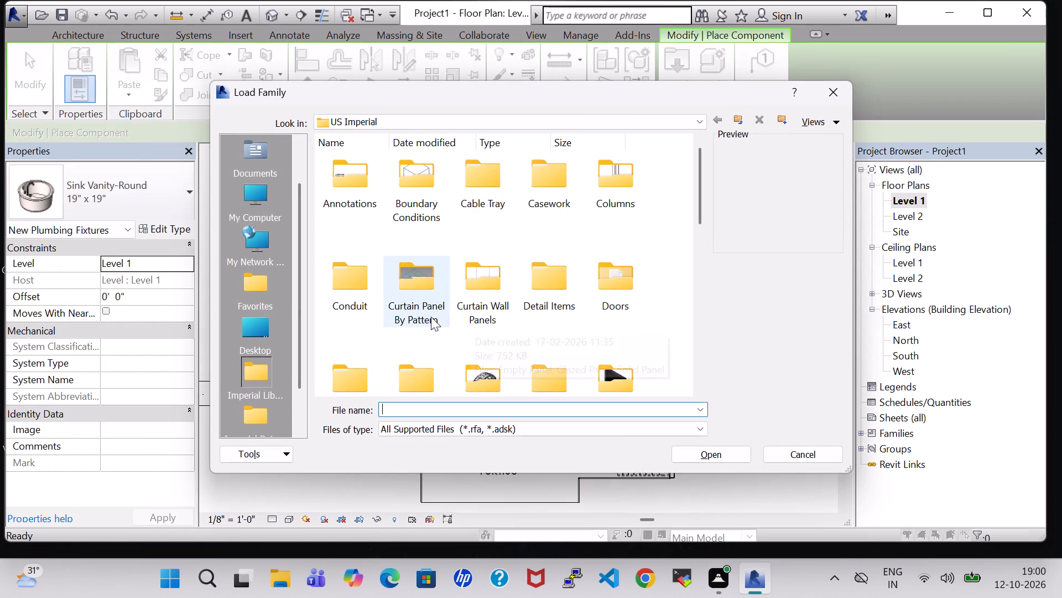
scroll(503, 313, down, 1)
double_click(610, 233)
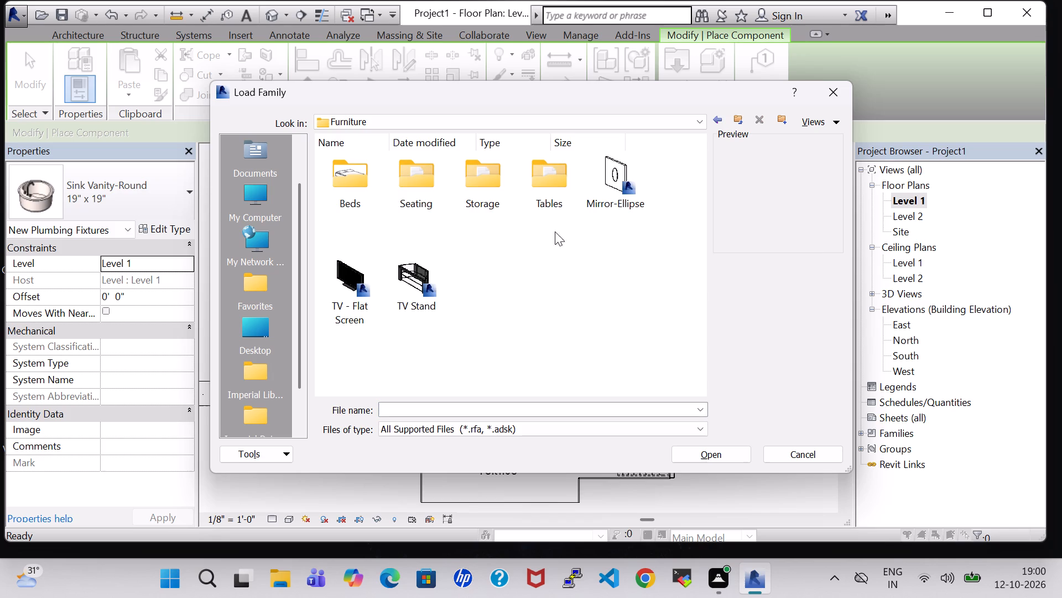
double_click(423, 185)
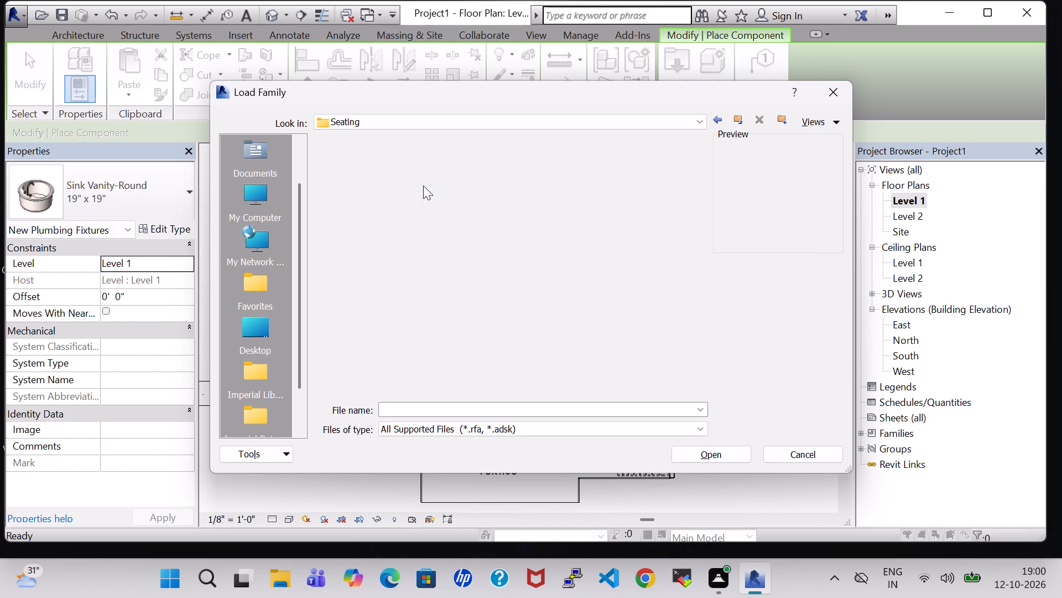
scroll(387, 269, down, 2)
click(420, 369)
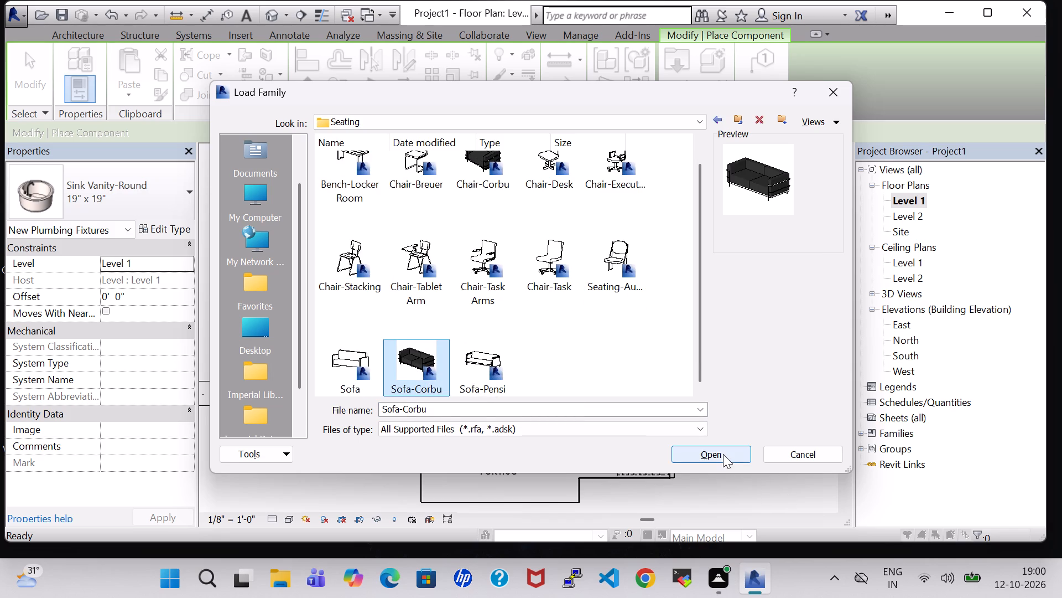
click(723, 454)
Place three Sofa-Corbu sofas in the living room: one backed against the west wall at the window, two aligned and facing each other beside it.
scroll(472, 394, up, 4)
key(space)
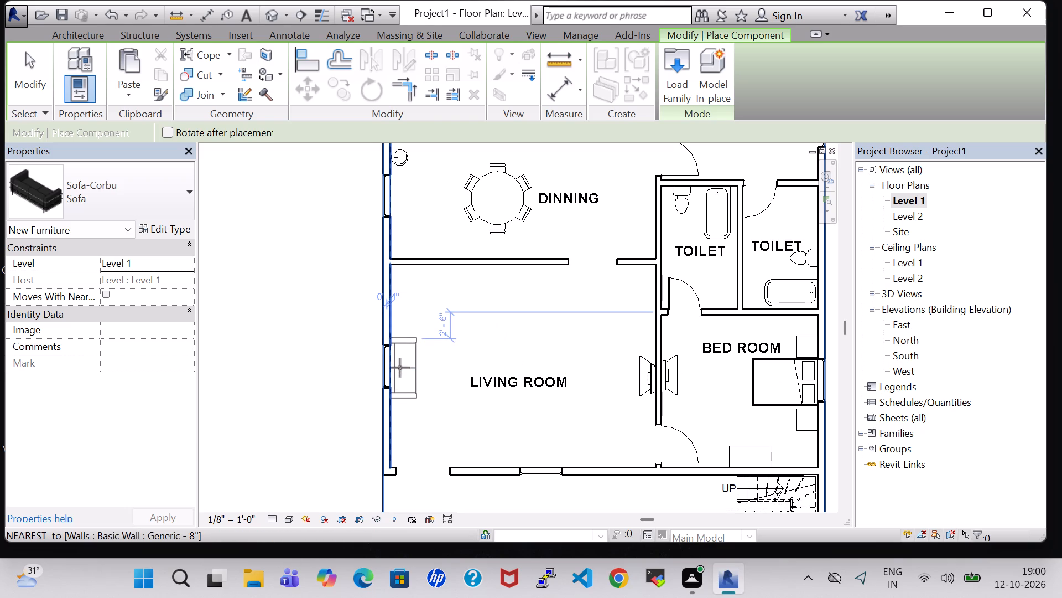
click(400, 368)
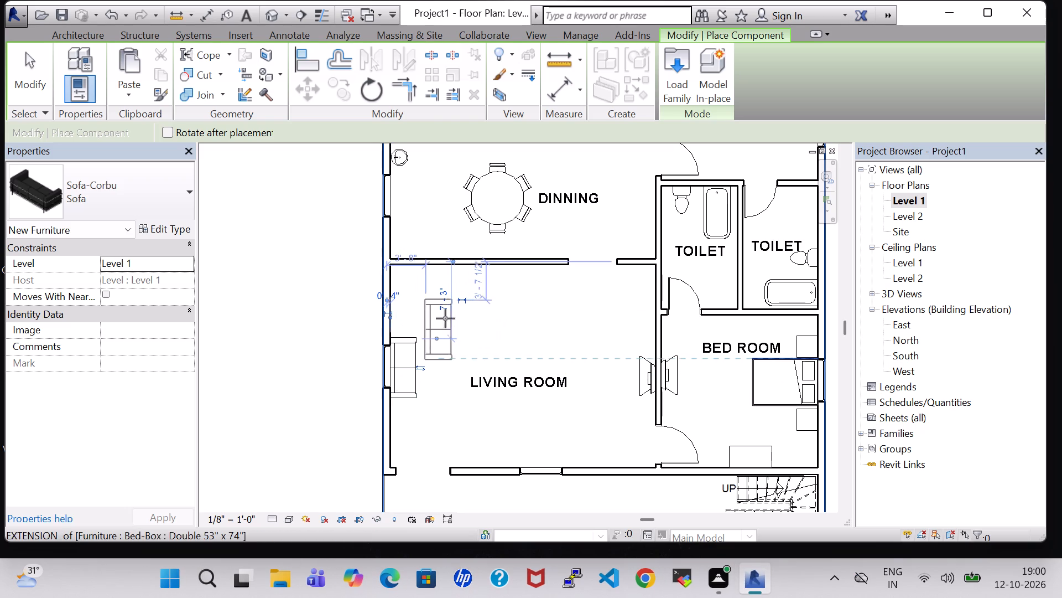
key(space)
key(space)
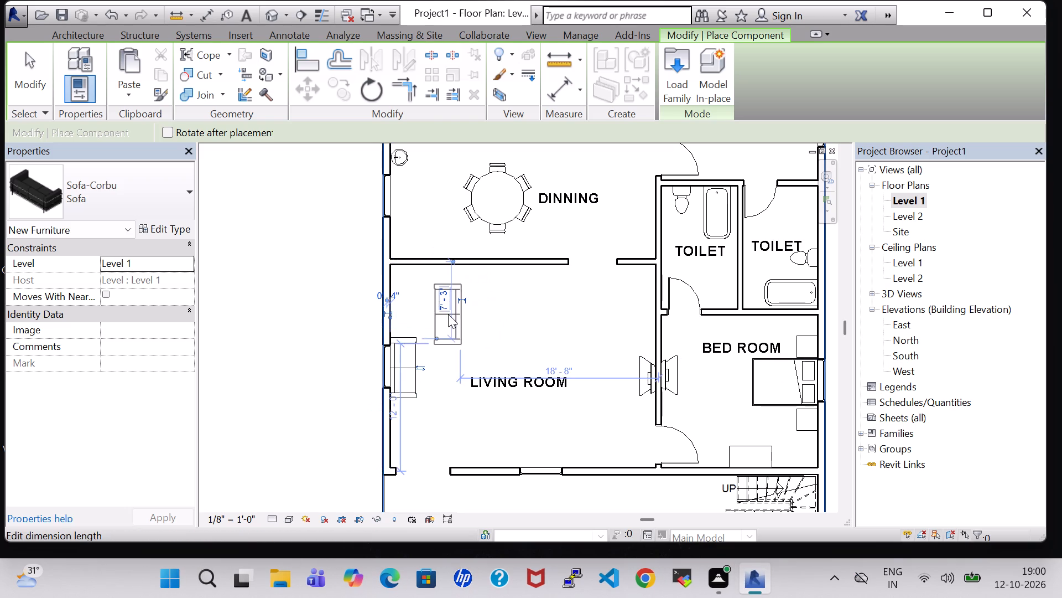
key(space)
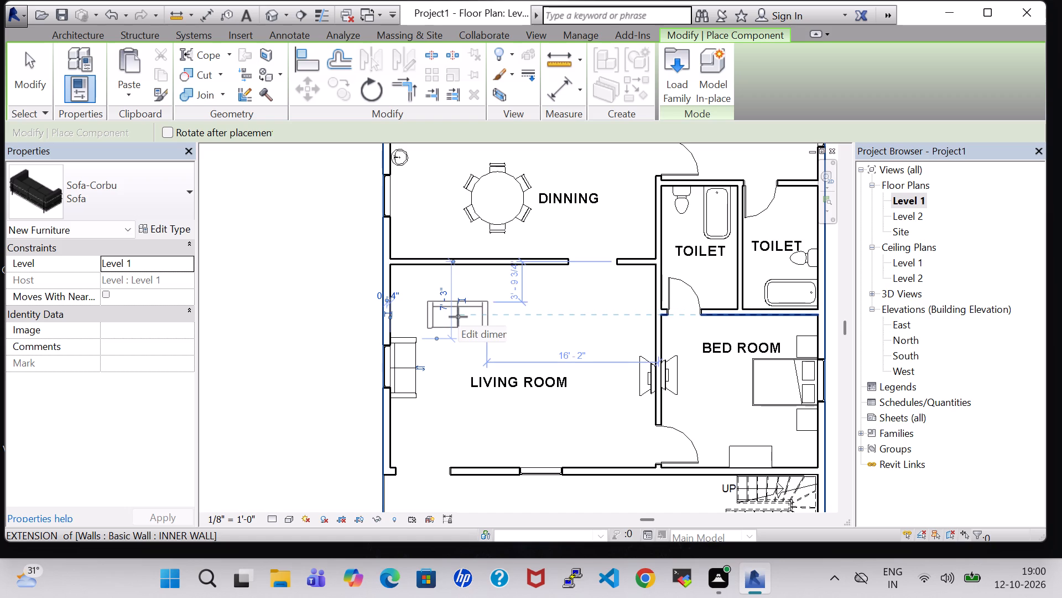
click(458, 317)
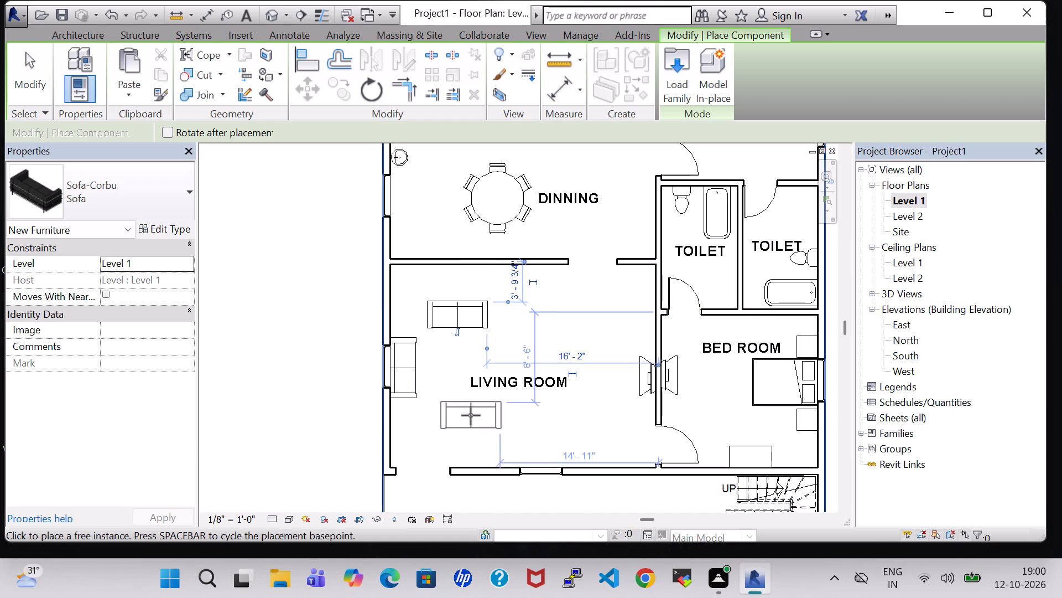
key(space)
key(space)
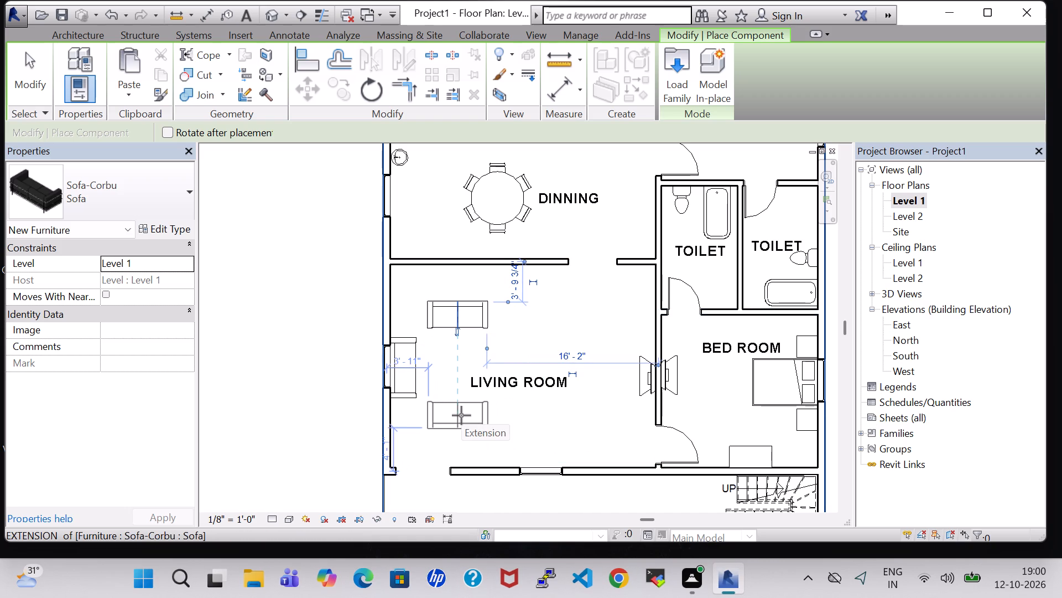
click(461, 415)
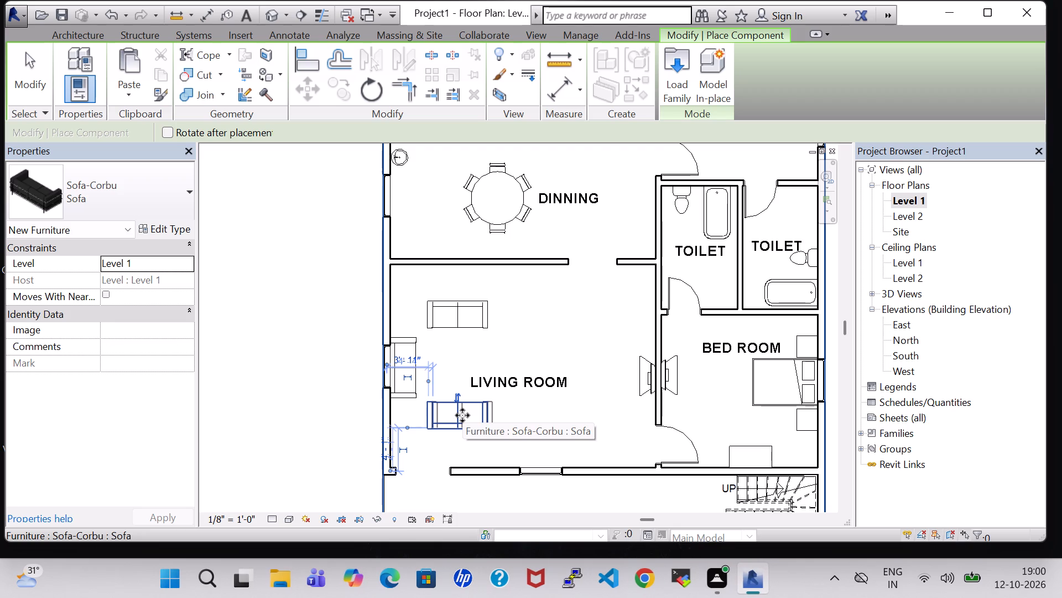
key(Escape)
key(Escape)
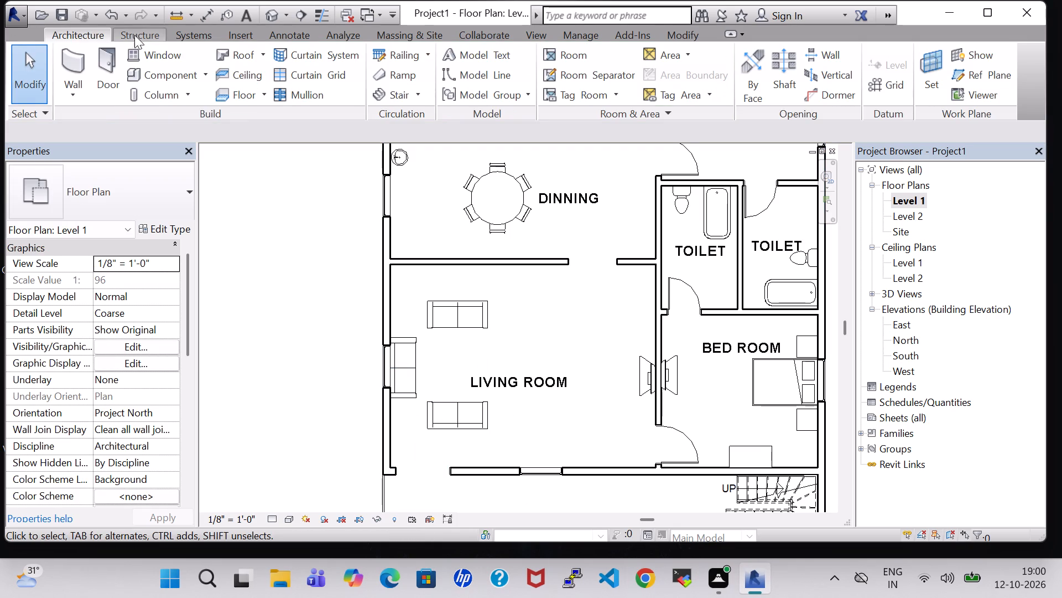
Load the Table-Round family from the Furniture Tables folder of the US Imperial library.
click(160, 78)
click(692, 71)
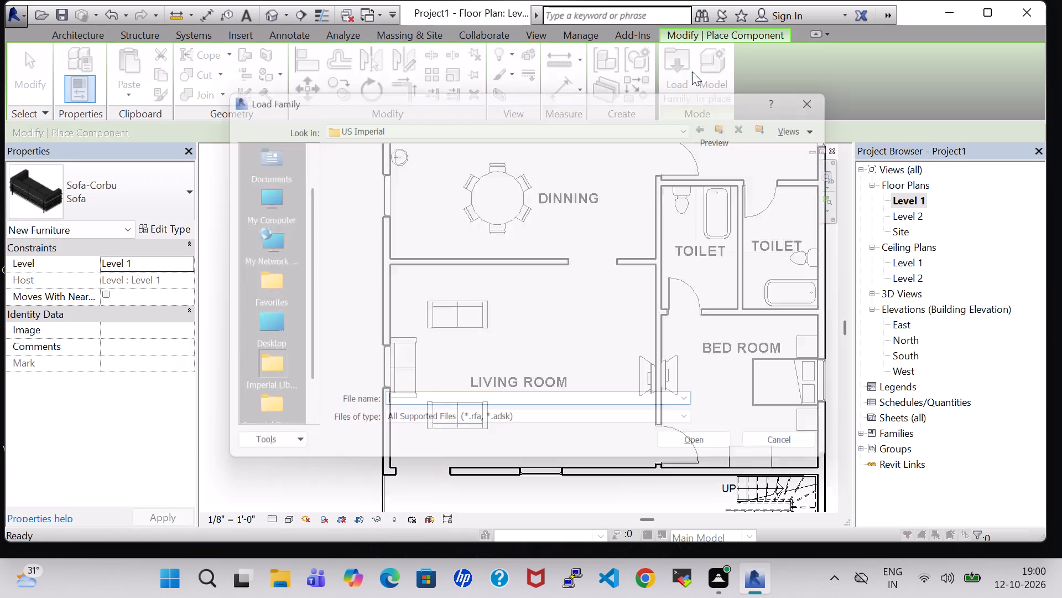
scroll(608, 214, down, 1)
double_click(615, 216)
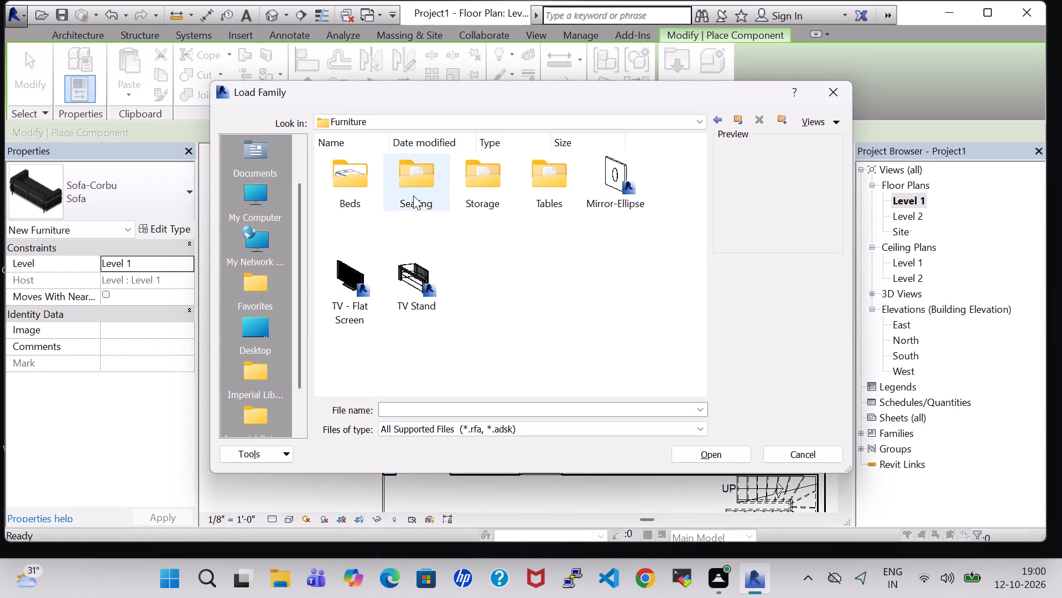
double_click(551, 184)
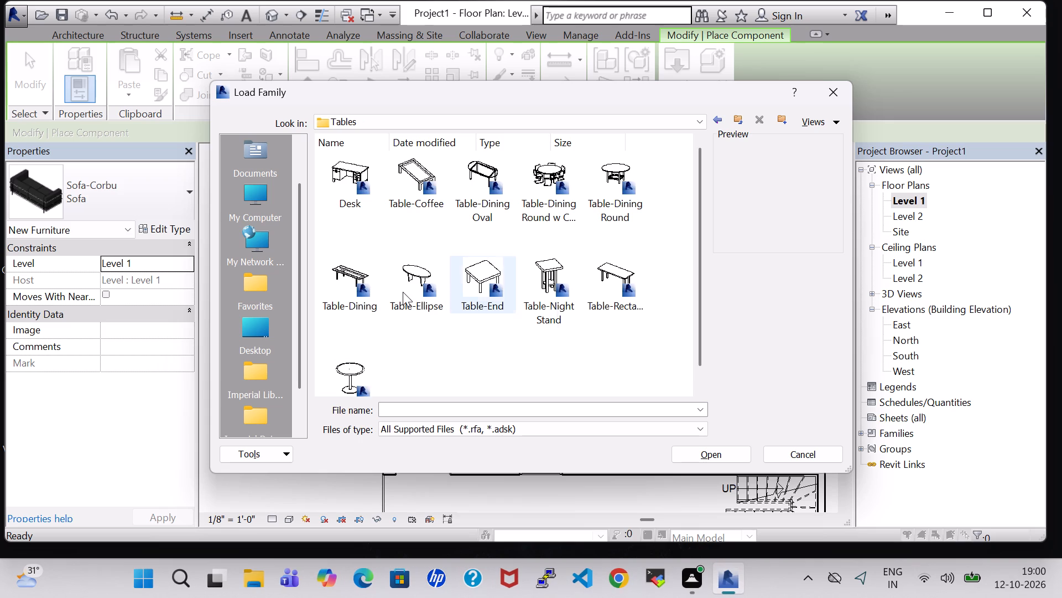
scroll(403, 292, down, 1)
click(344, 357)
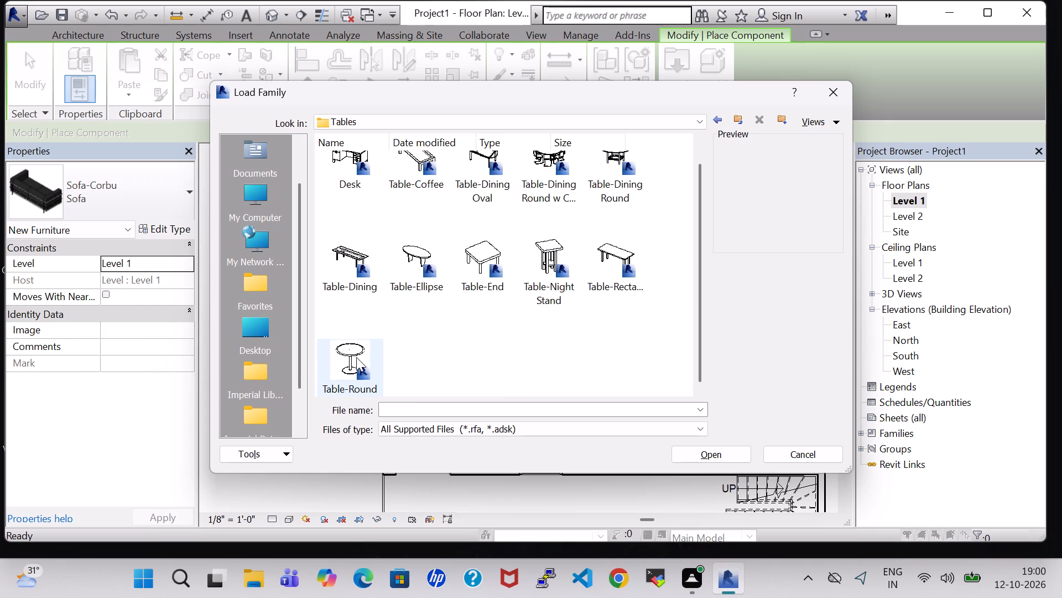
click(715, 450)
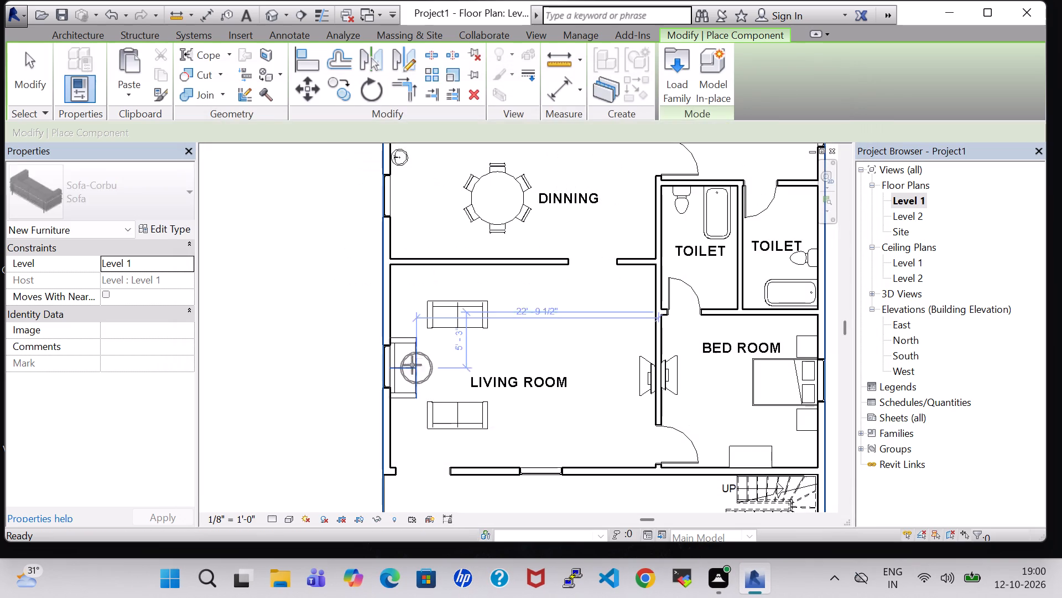
Place two 36" Diameter Table-Round tables in the living room's sofa corners, one at the west end of each facing sofa.
click(409, 319)
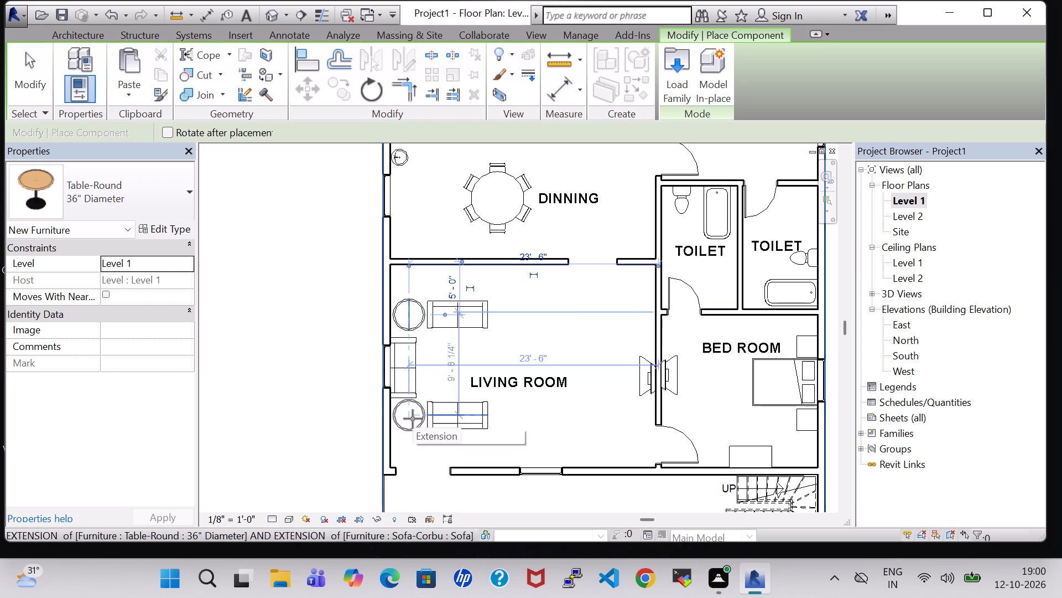
click(413, 419)
key(Escape)
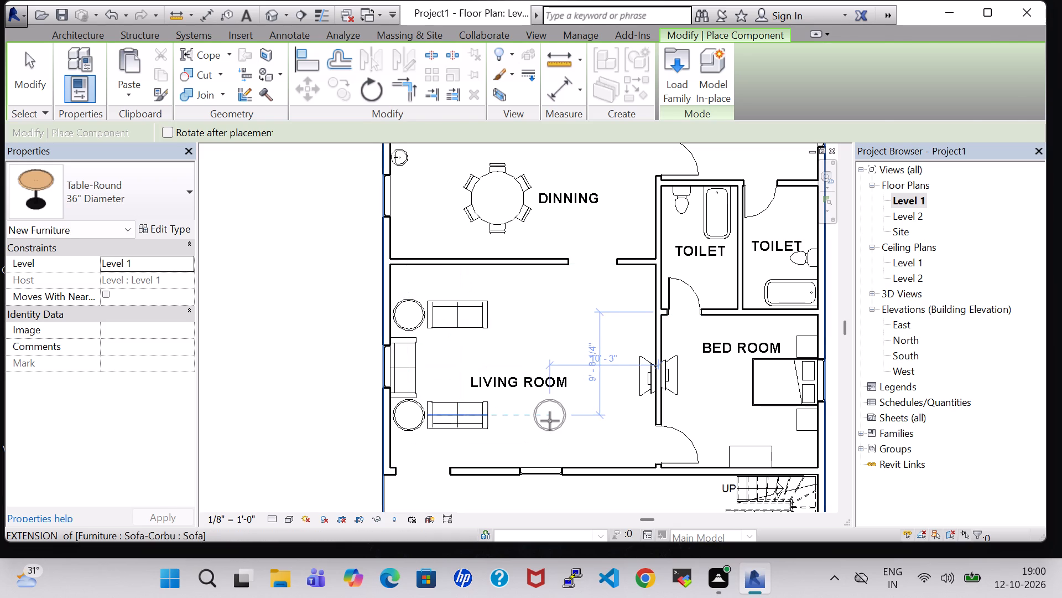
key(Escape)
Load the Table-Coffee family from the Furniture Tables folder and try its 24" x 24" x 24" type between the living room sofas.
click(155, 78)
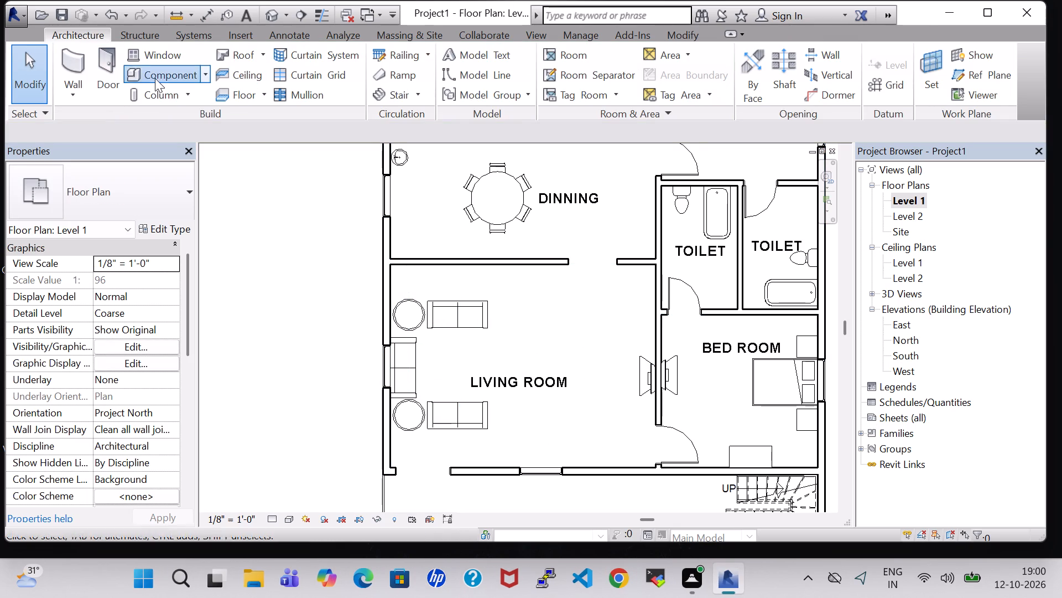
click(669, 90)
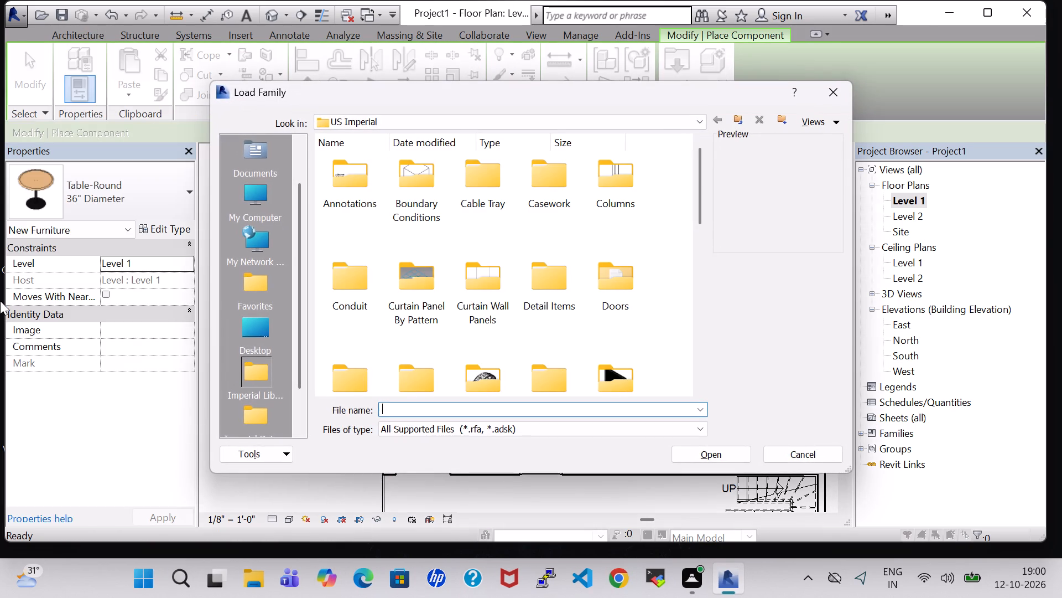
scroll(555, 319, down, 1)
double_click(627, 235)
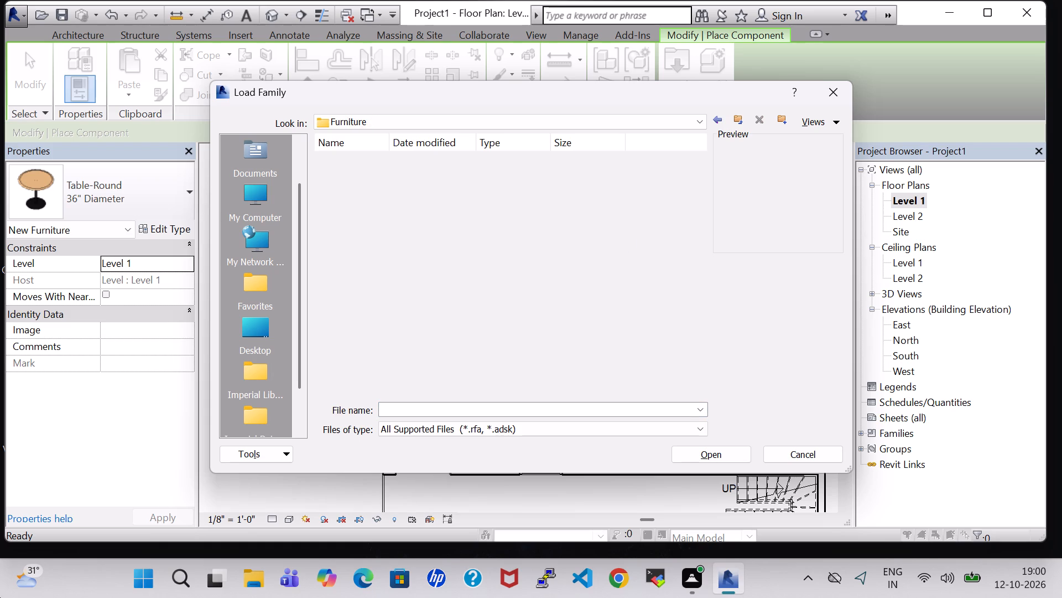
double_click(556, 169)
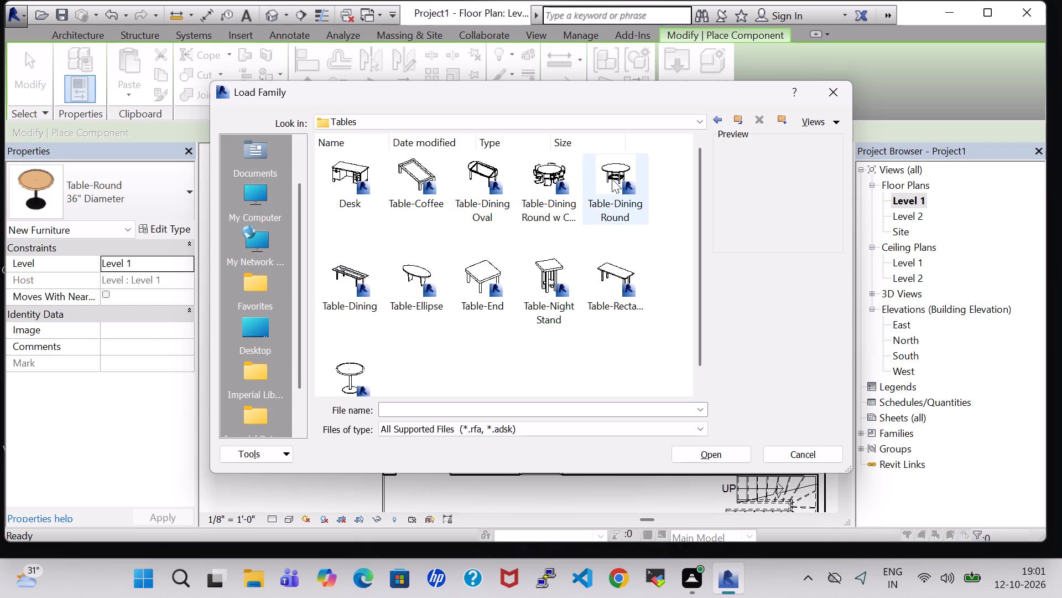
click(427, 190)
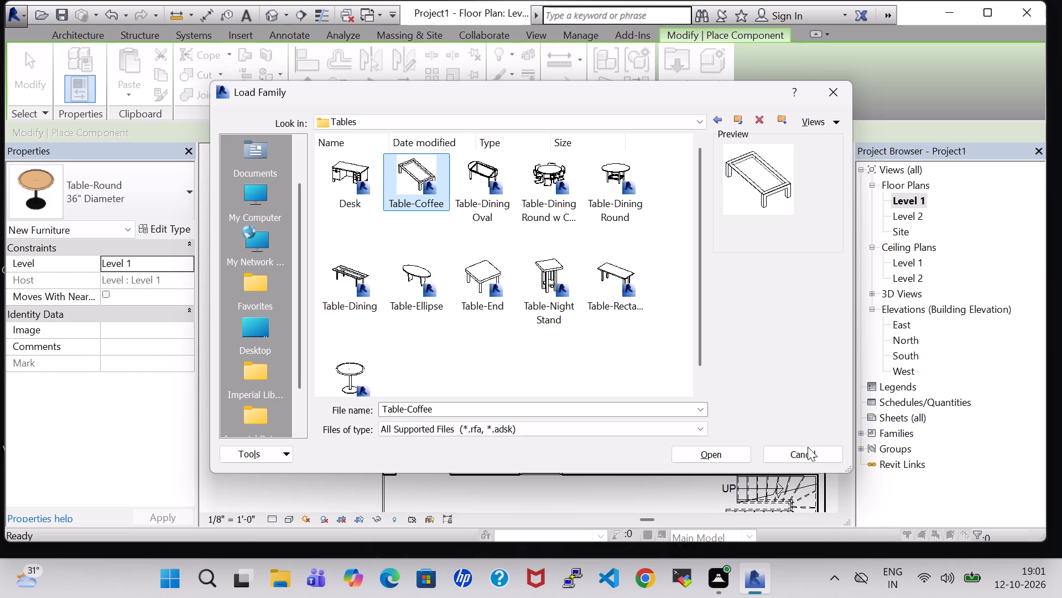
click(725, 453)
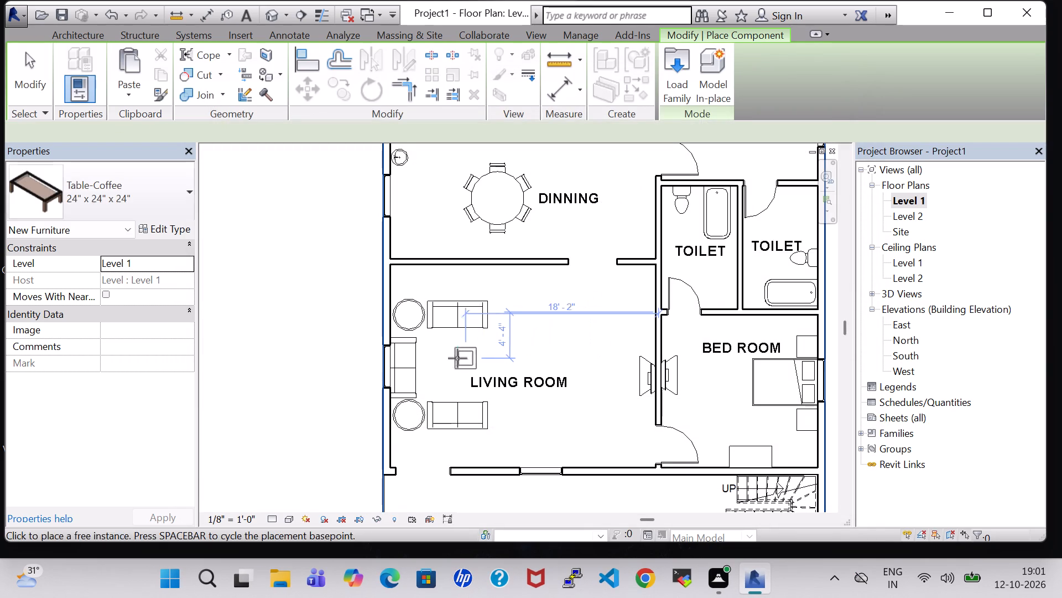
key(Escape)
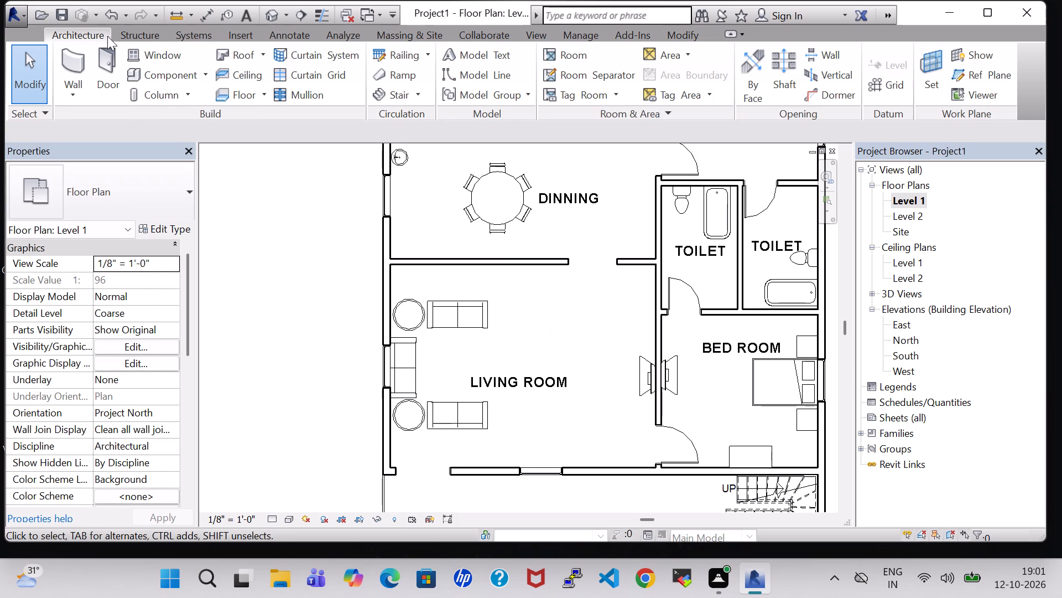
Load the Table-Dining Oval family from the Furniture Tables folder of the US Imperial library.
click(151, 76)
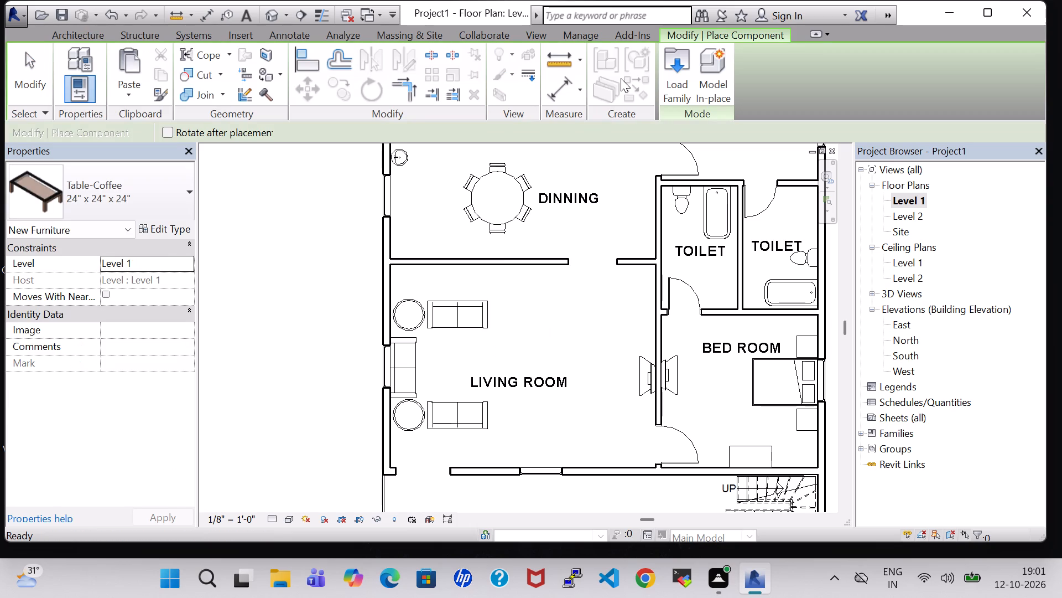
click(676, 78)
scroll(517, 258, down, 2)
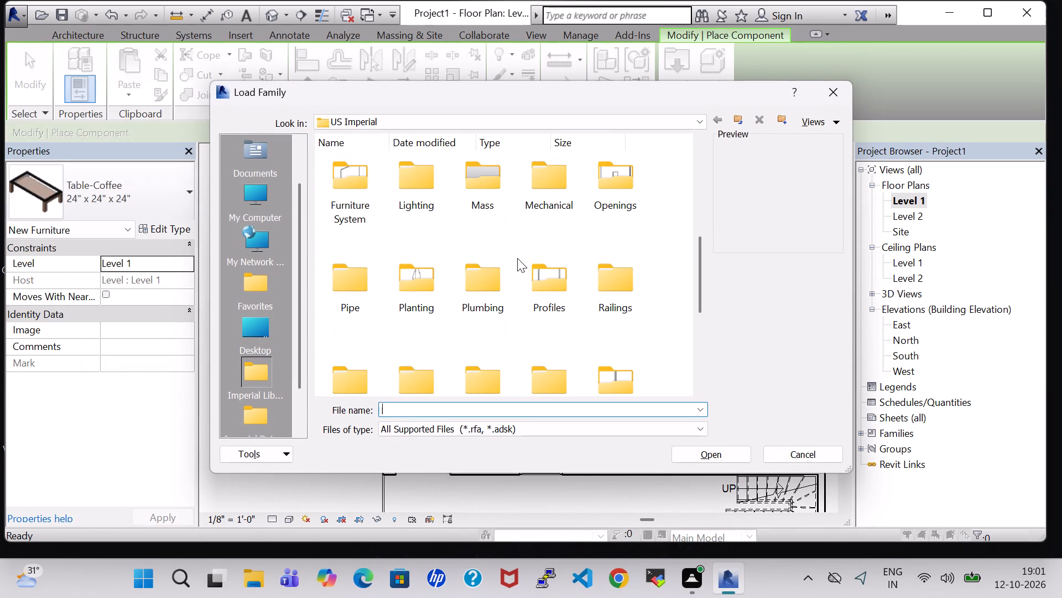
scroll(517, 258, down, 2)
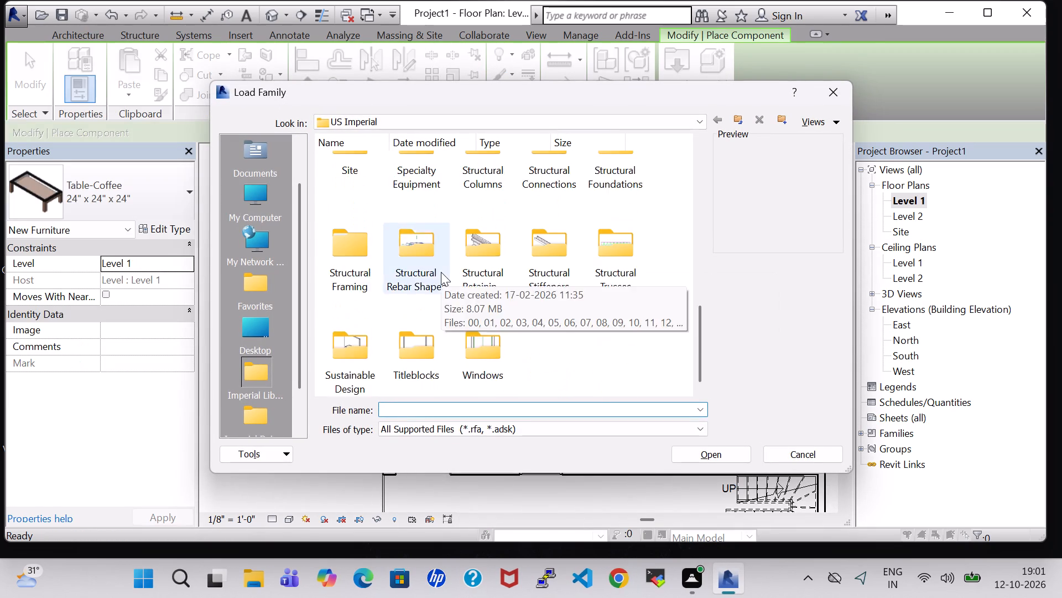
scroll(441, 272, up, 3)
scroll(510, 285, down, 1)
scroll(534, 286, up, 1)
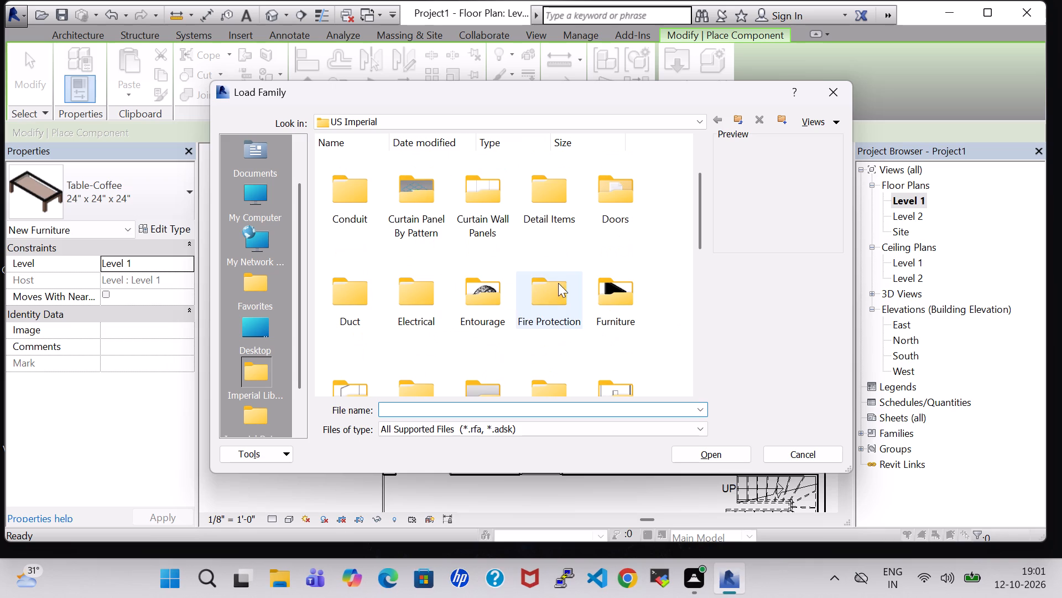
double_click(614, 293)
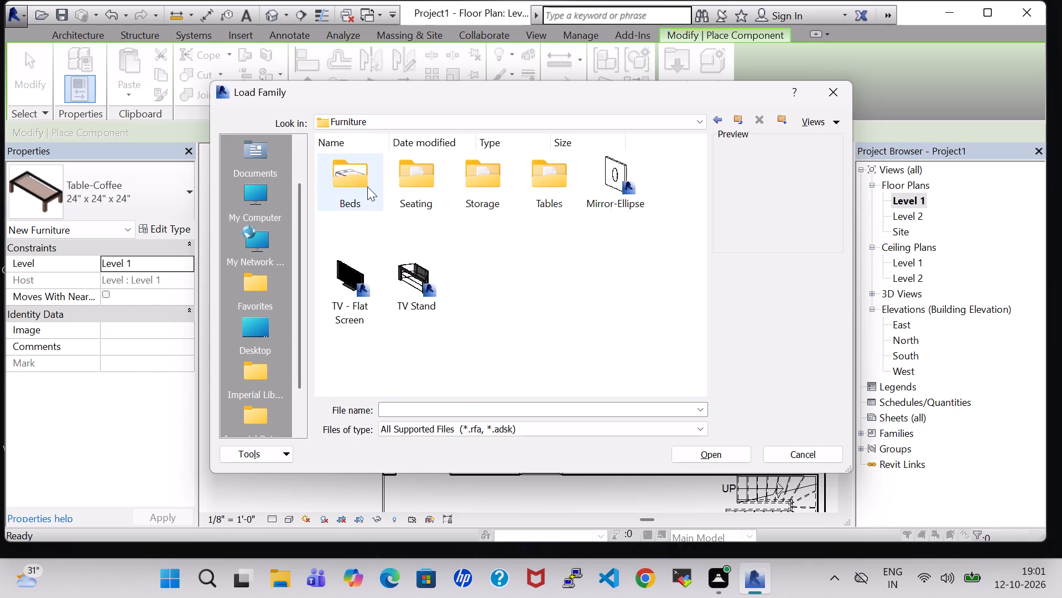
double_click(563, 195)
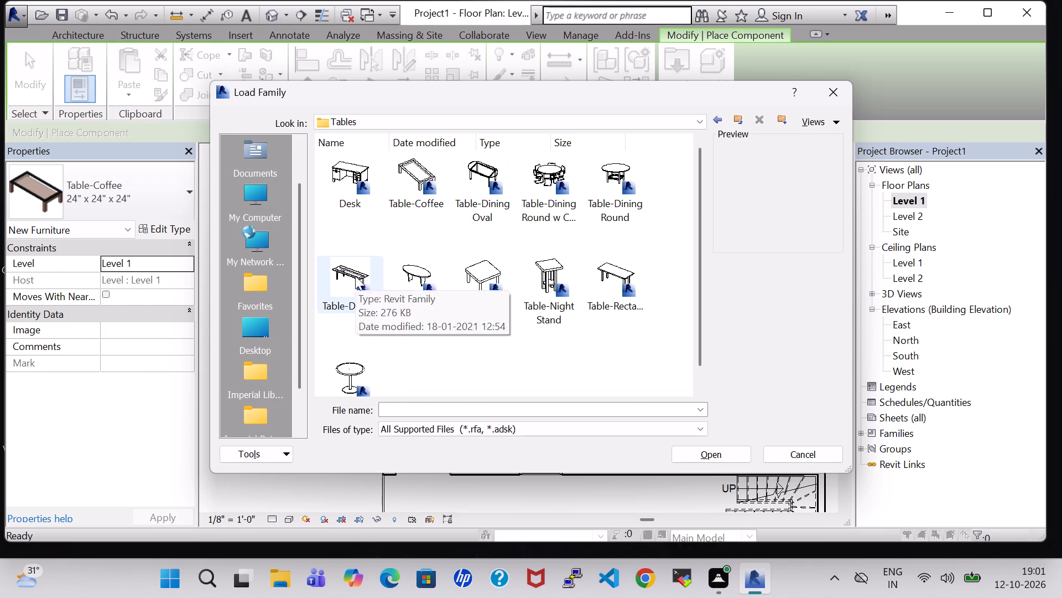
click(355, 276)
click(490, 174)
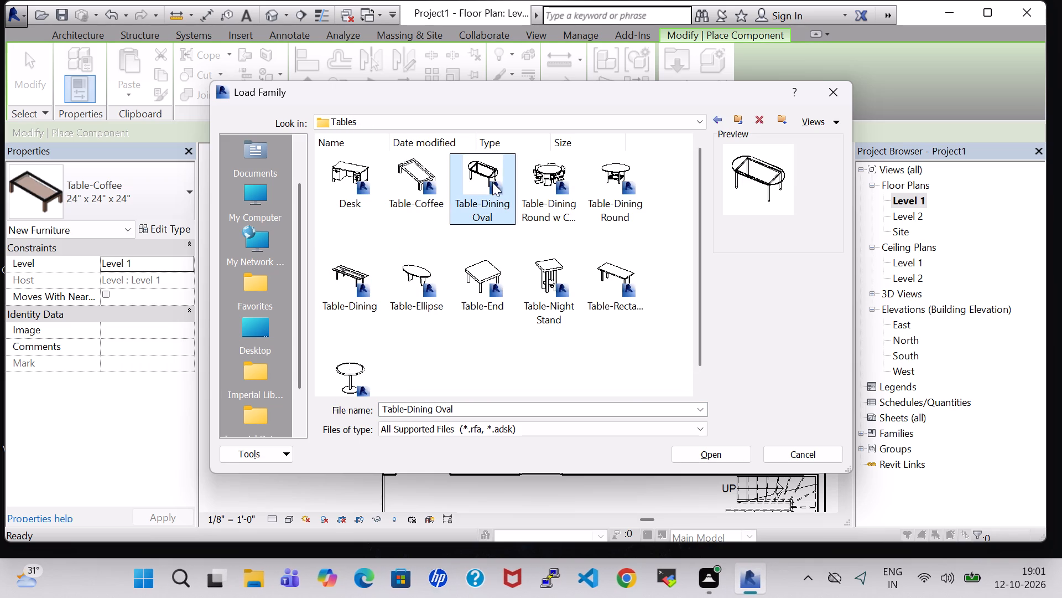
click(733, 456)
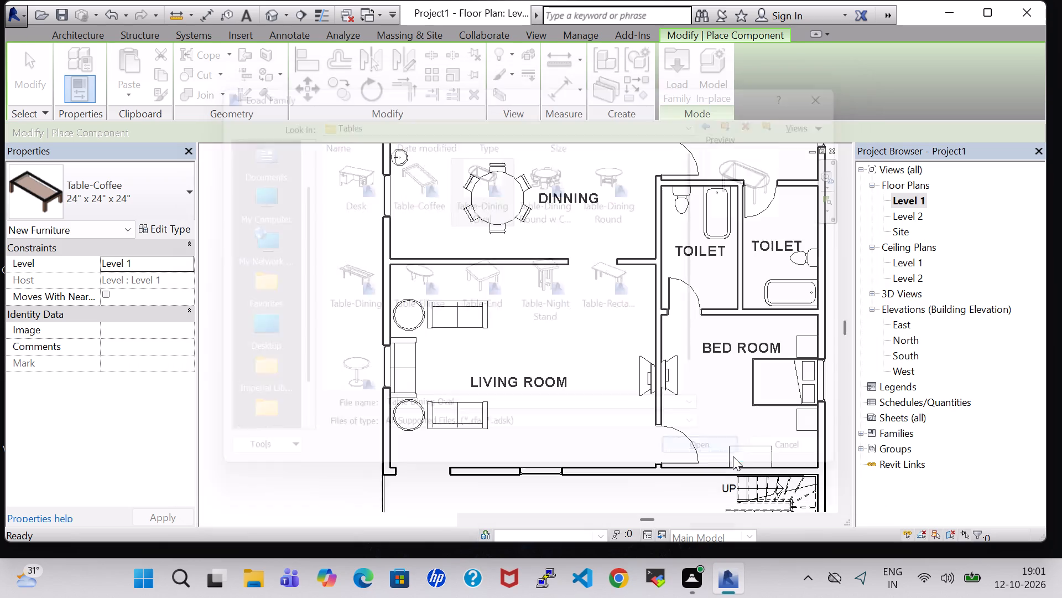
Place a 36" x 72" Table-Dining Oval, long side running north-south, between the living room's facing sofas and nudge it slightly north.
key(space)
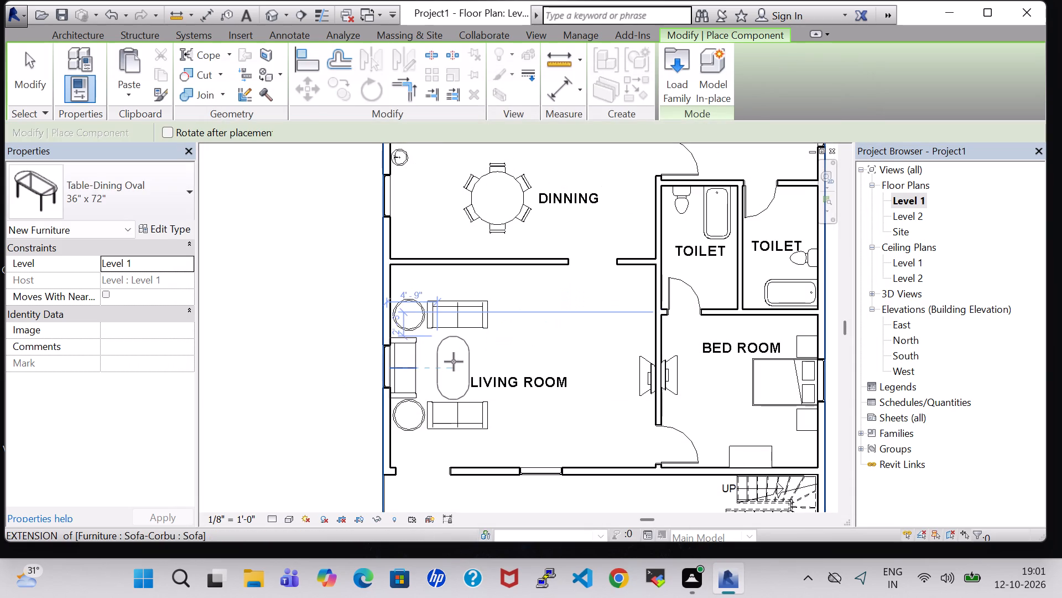
click(459, 362)
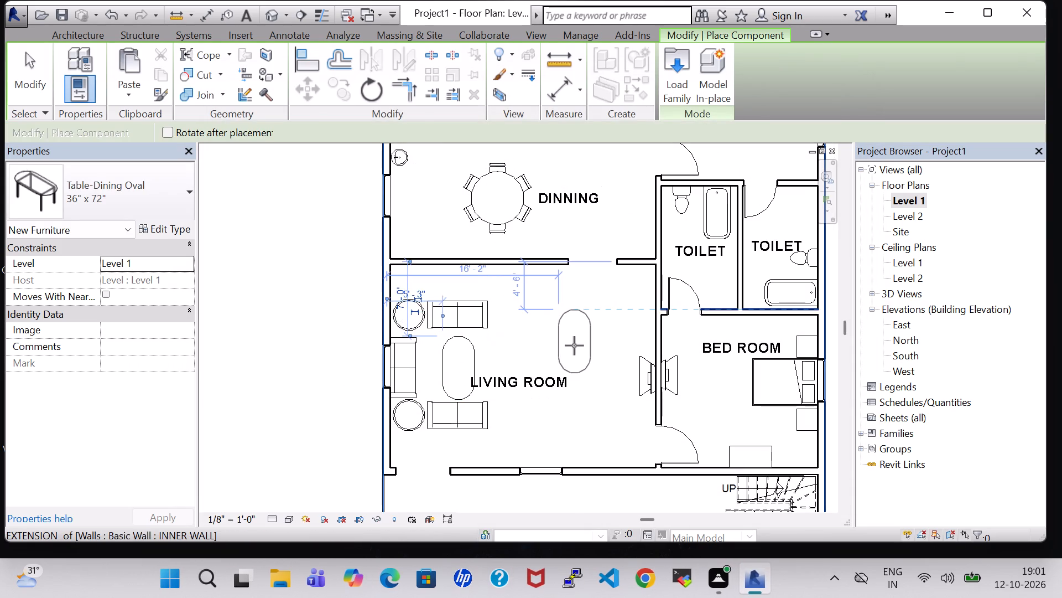
key(Escape)
key(Escape)
click(468, 347)
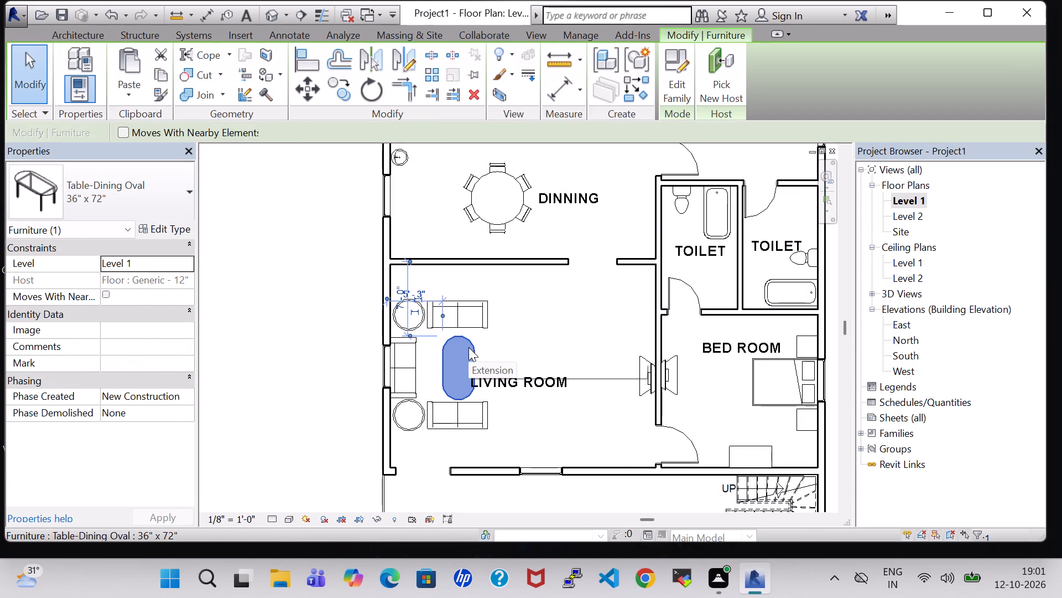
key(Up)
click(319, 304)
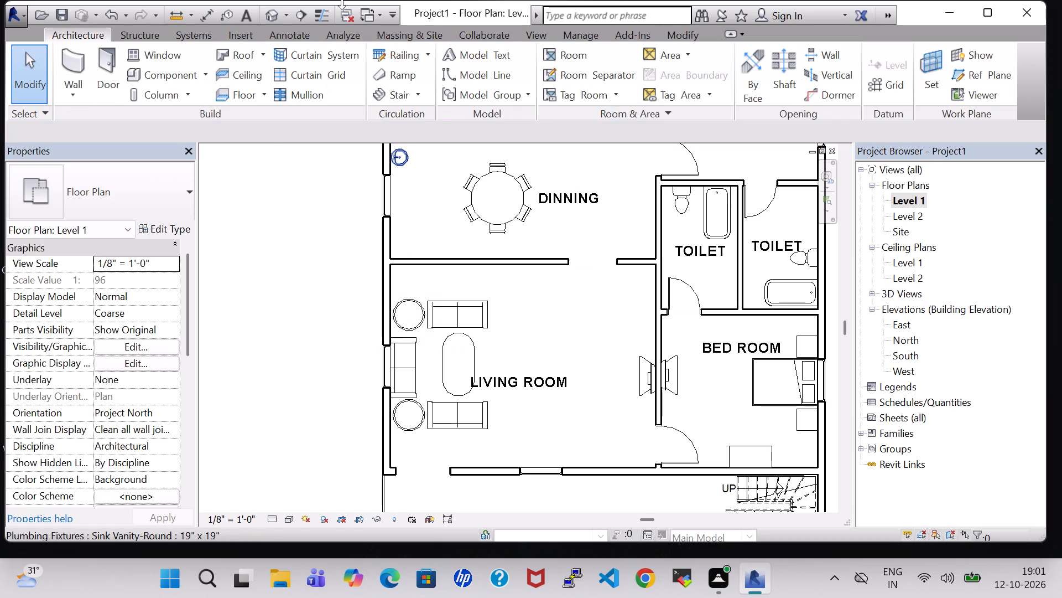
Open the 3D view and examine the furnished living room and dining area from several angles.
click(276, 20)
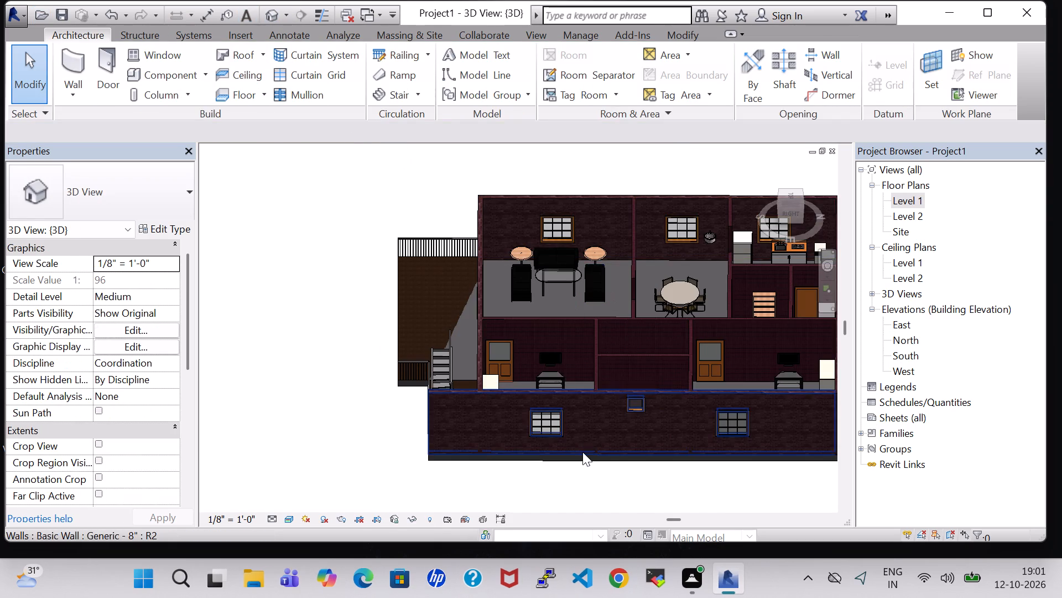
shift+middle_drag(600, 488, 693, 429)
shift+middle_drag(686, 429, 658, 458)
scroll(607, 419, up, 3)
shift+middle_drag(606, 419, 609, 439)
middle_drag(612, 415, 619, 406)
middle_click(622, 401)
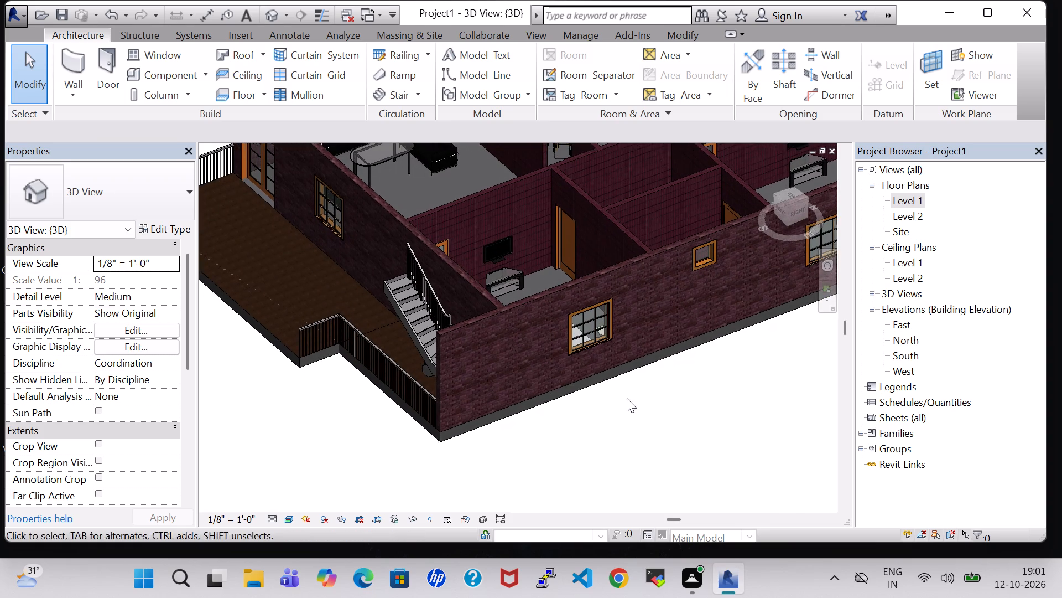
middle_drag(627, 398, 623, 492)
shift+middle_drag(693, 468, 637, 448)
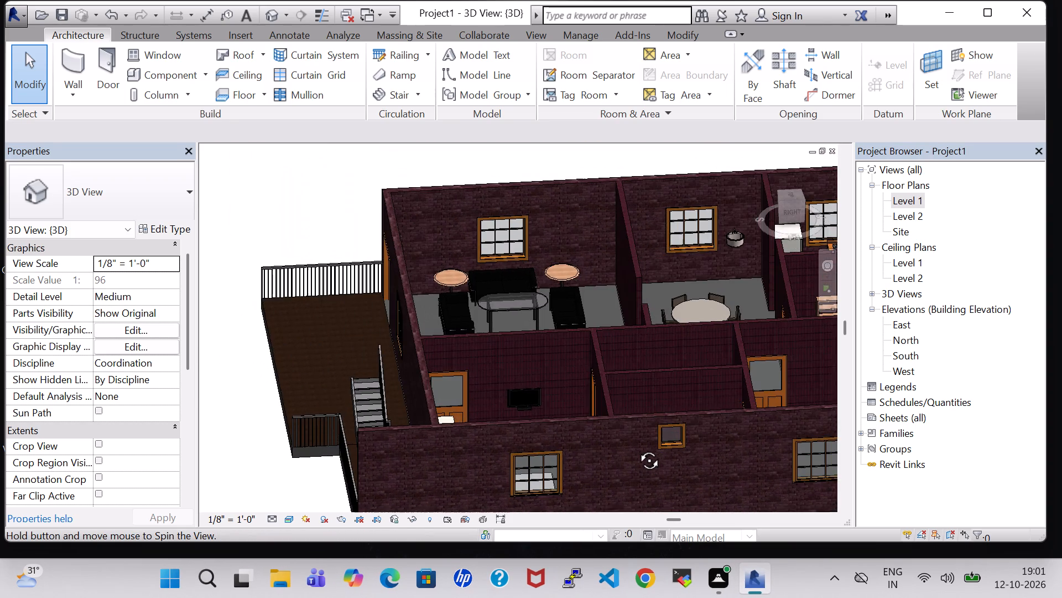
shift+middle_drag(637, 448, 622, 465)
shift+middle_drag(626, 306, 626, 339)
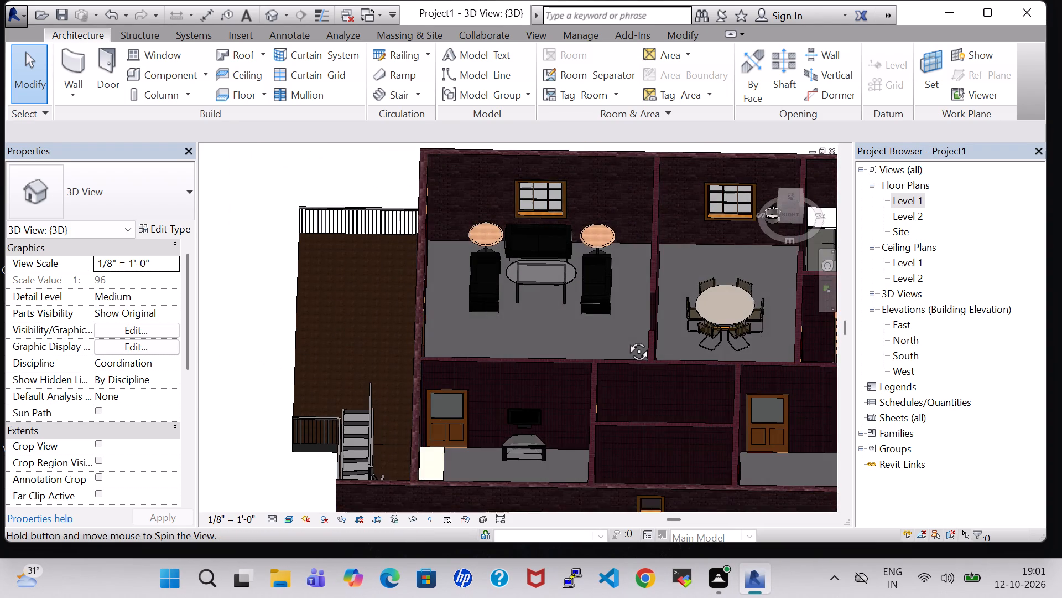
shift+middle_drag(626, 339, 627, 394)
shift+middle_drag(612, 331, 637, 345)
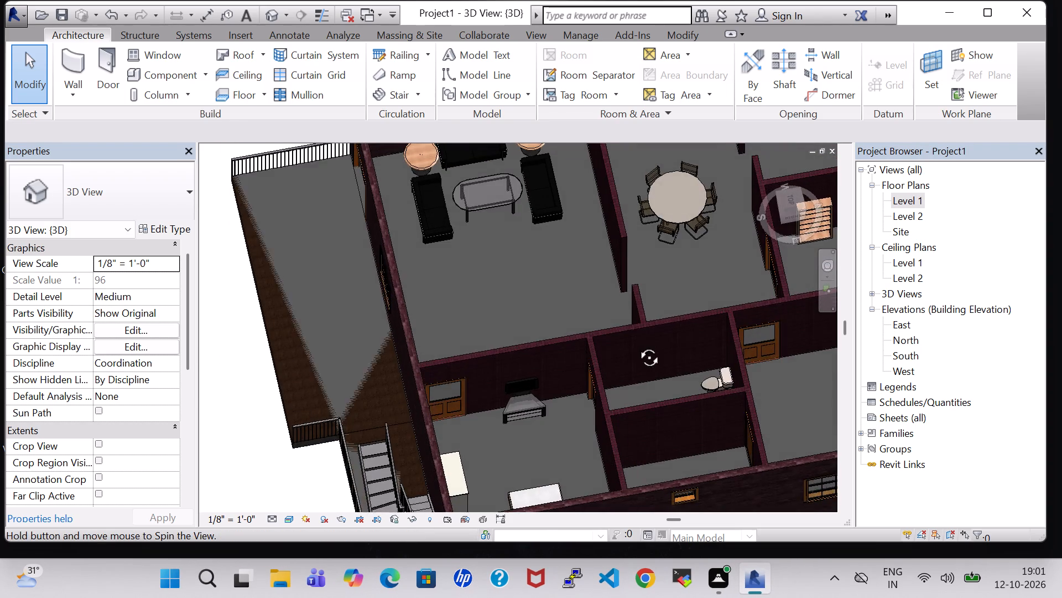
shift+middle_drag(637, 345, 638, 331)
Examine the house exterior in 3D around the outside stair, the front slab and its railings.
shift+middle_drag(631, 337, 712, 220)
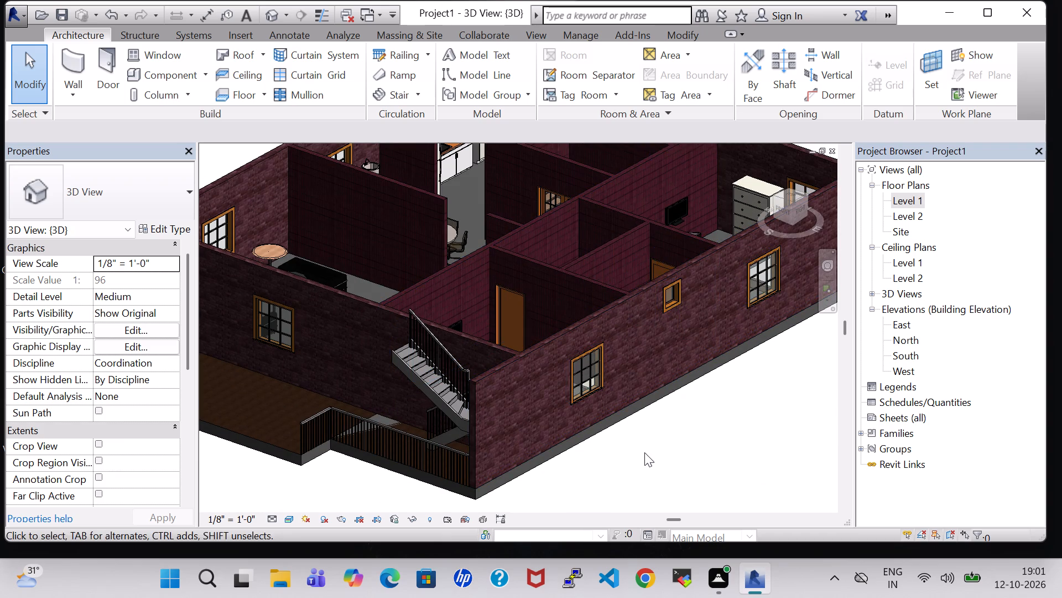
middle_drag(644, 452, 706, 395)
shift+middle_drag(603, 386, 611, 389)
middle_drag(622, 296, 631, 300)
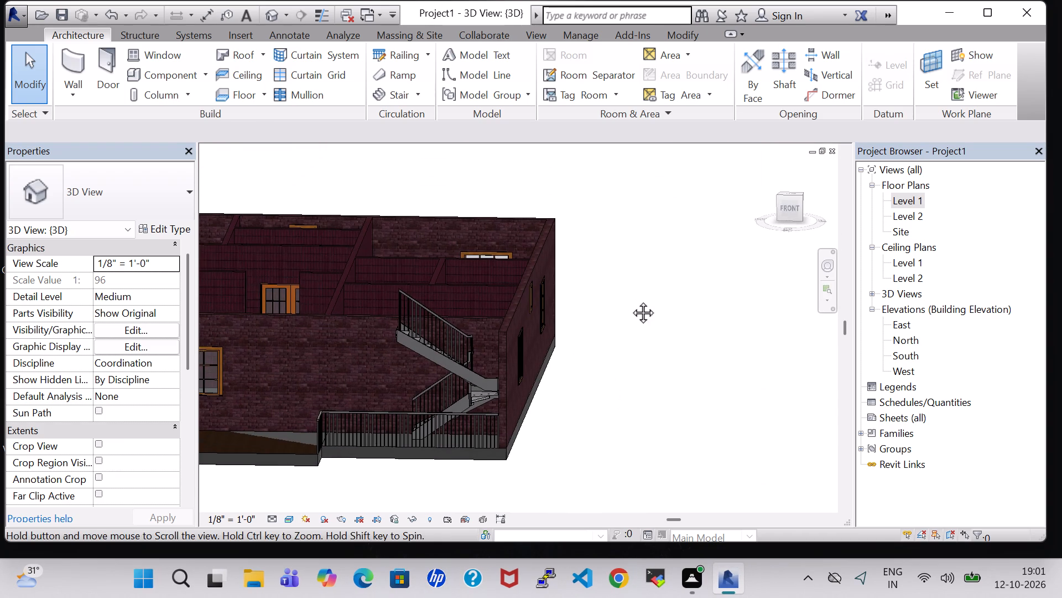
middle_drag(631, 300, 654, 329)
shift+middle_drag(638, 307, 653, 369)
middle_drag(628, 358, 675, 359)
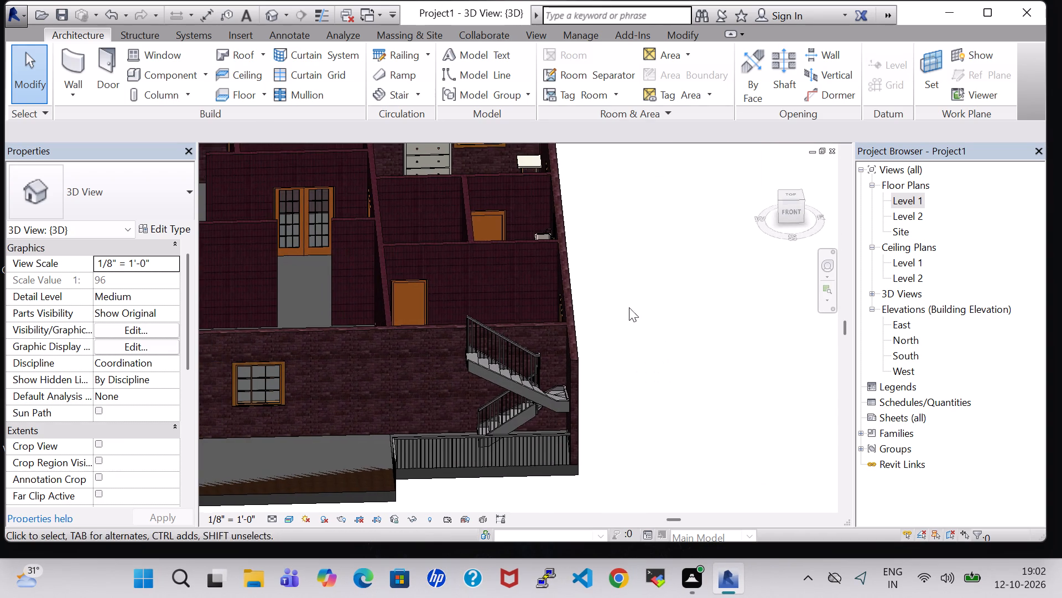
shift+middle_drag(602, 250, 606, 351)
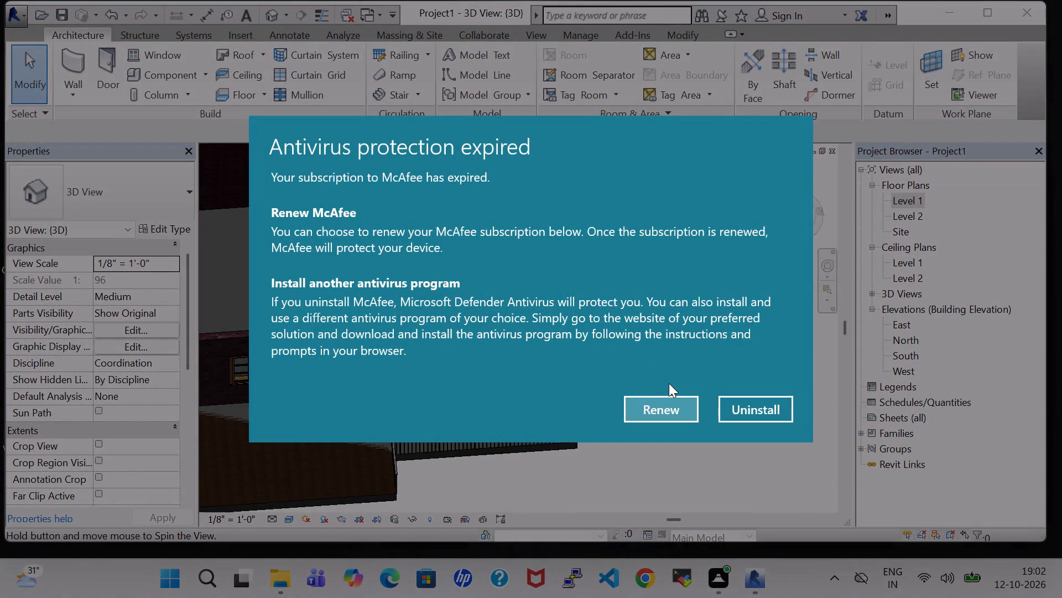
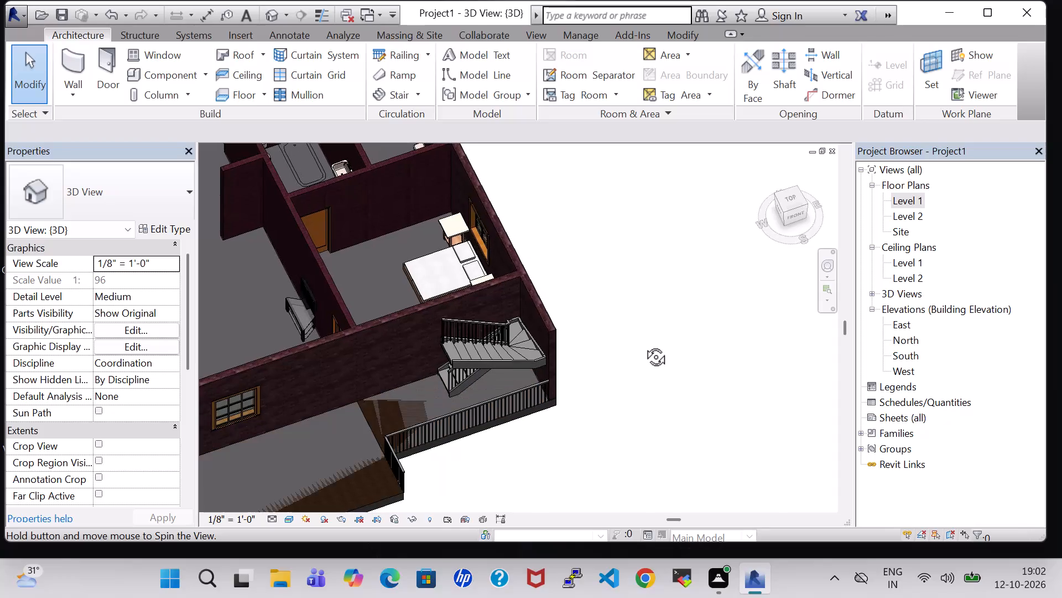
Examine the house model in 3D from several angles, covering the staircase, portico and furnished rooms.
shift+middle_drag(635, 406, 680, 321)
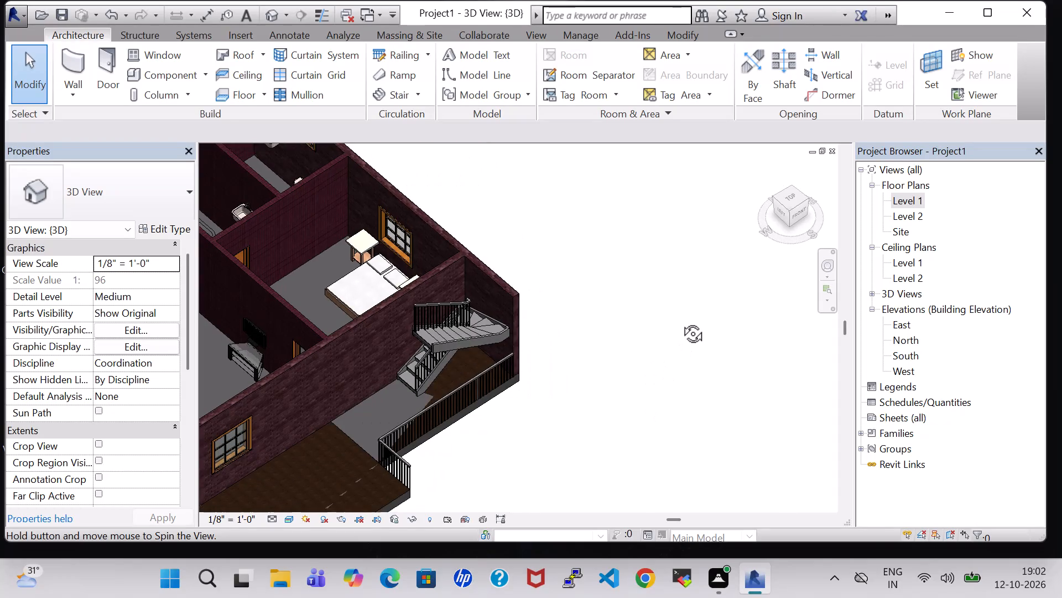
shift+middle_drag(680, 321, 674, 313)
shift+middle_drag(670, 318, 602, 282)
middle_drag(608, 302, 610, 302)
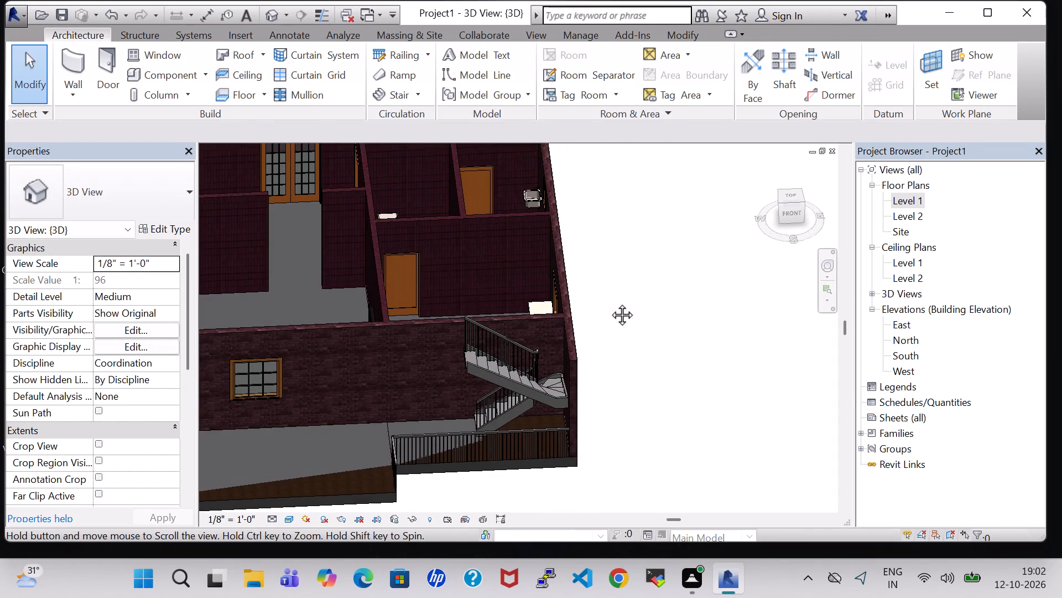
middle_drag(610, 302, 706, 273)
shift+middle_drag(683, 335, 675, 263)
middle_drag(535, 475, 601, 467)
shift+middle_drag(601, 467, 608, 442)
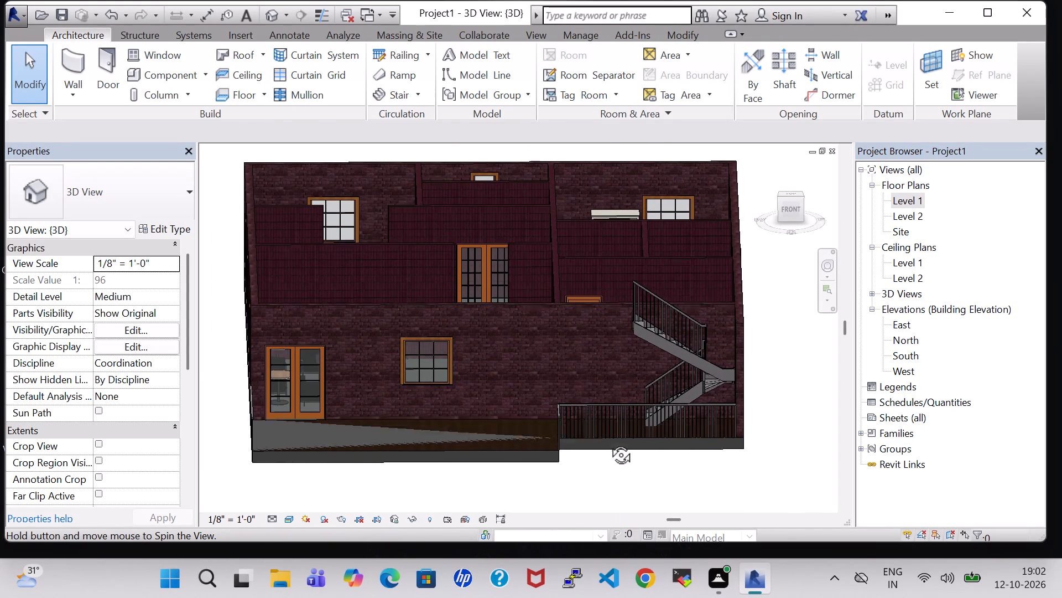
shift+middle_drag(608, 442, 602, 455)
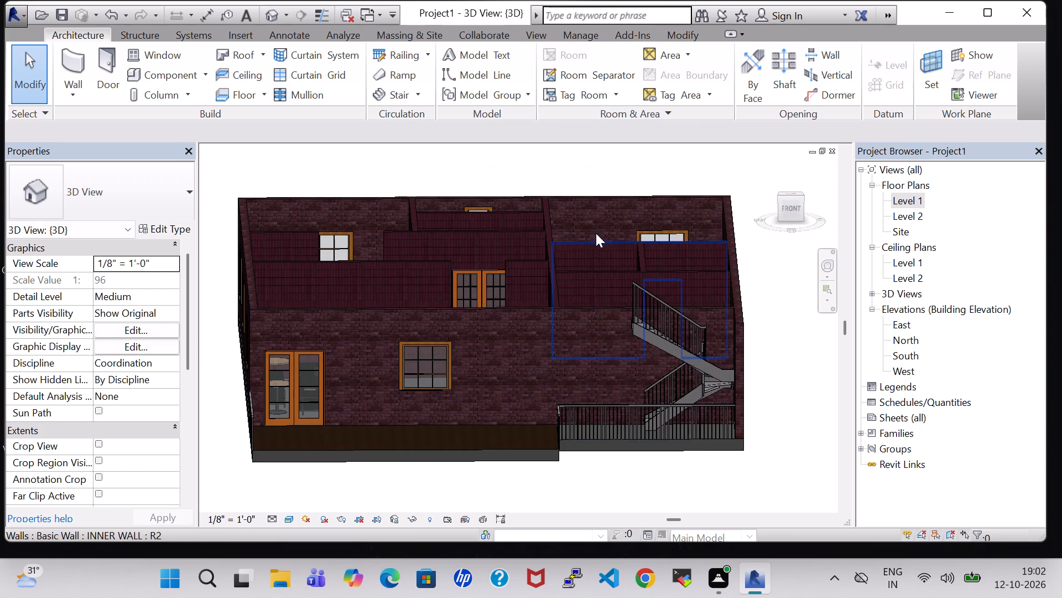
shift+middle_drag(617, 176, 608, 341)
shift+scroll(617, 176, down, 1)
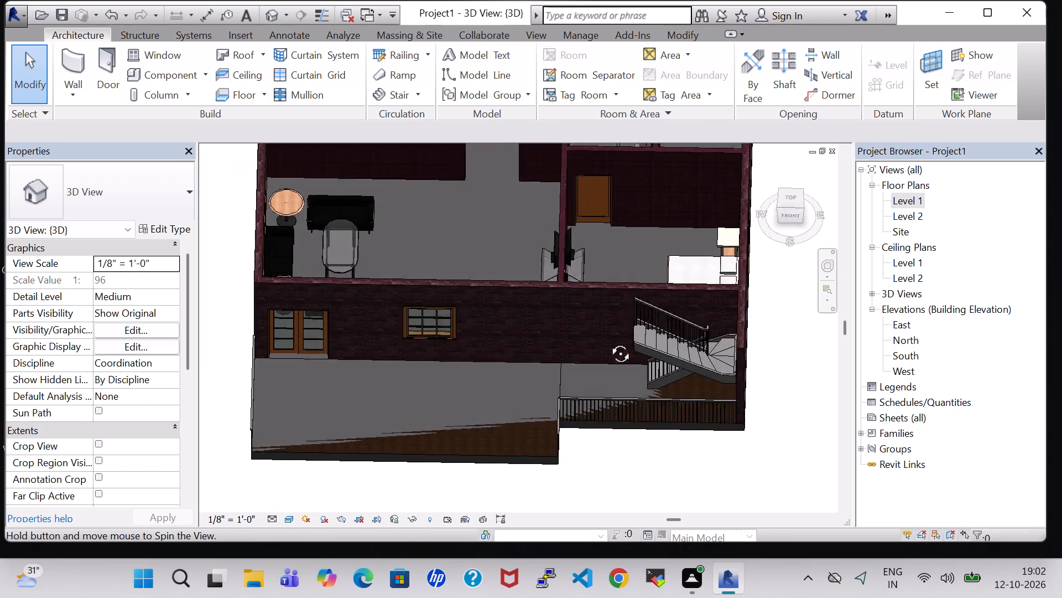
shift+middle_drag(608, 341, 593, 466)
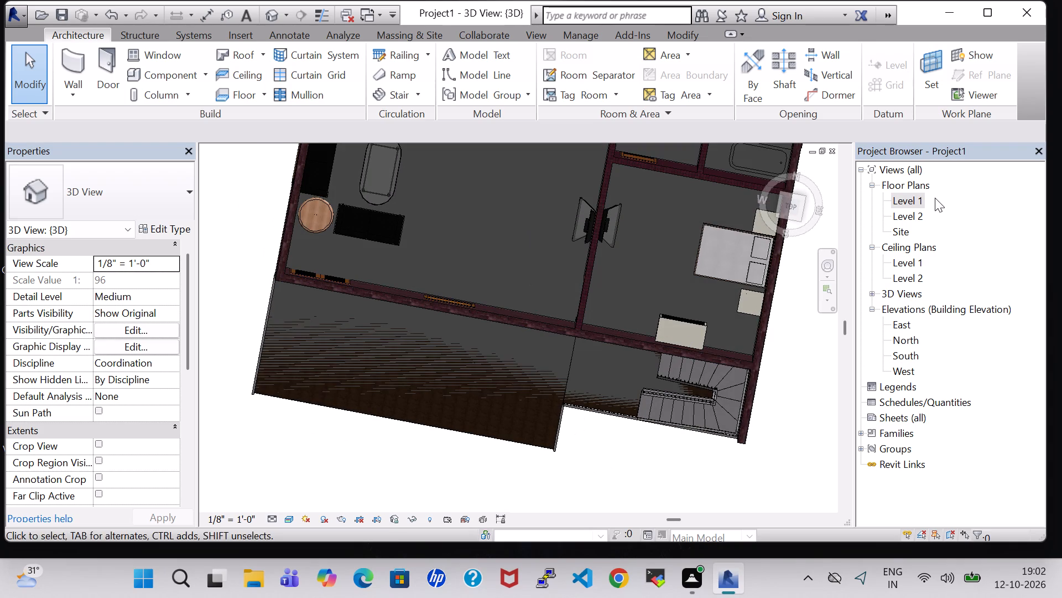
In the Level 1 floor plan, move the living room sofa nearest the dining room to about 1'-9 3/4" from the dividing wall.
double_click(928, 199)
double_click(897, 204)
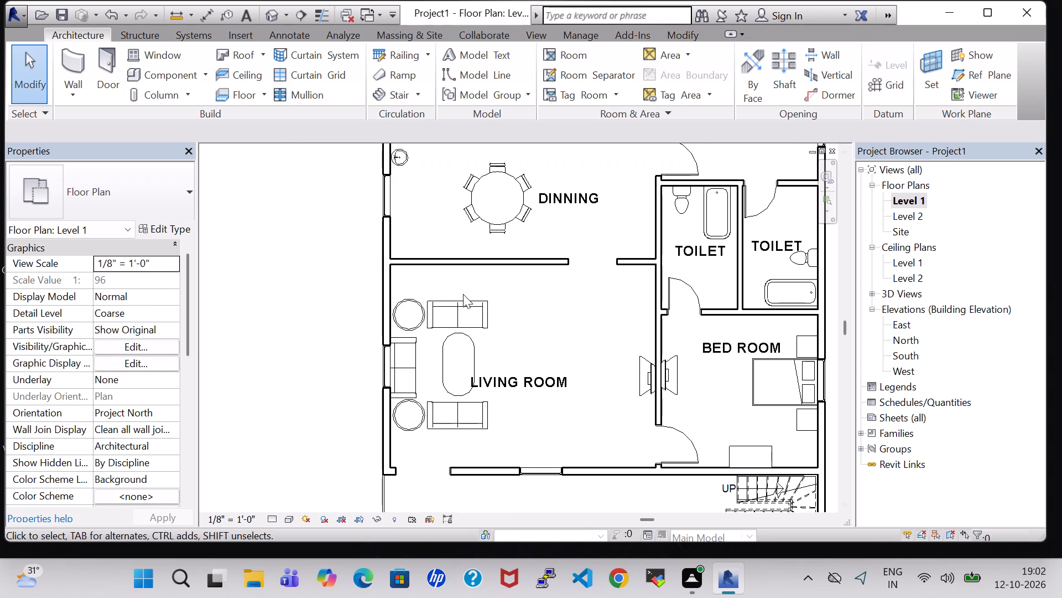
click(464, 298)
key(Up)
key(Up)
key(Up)
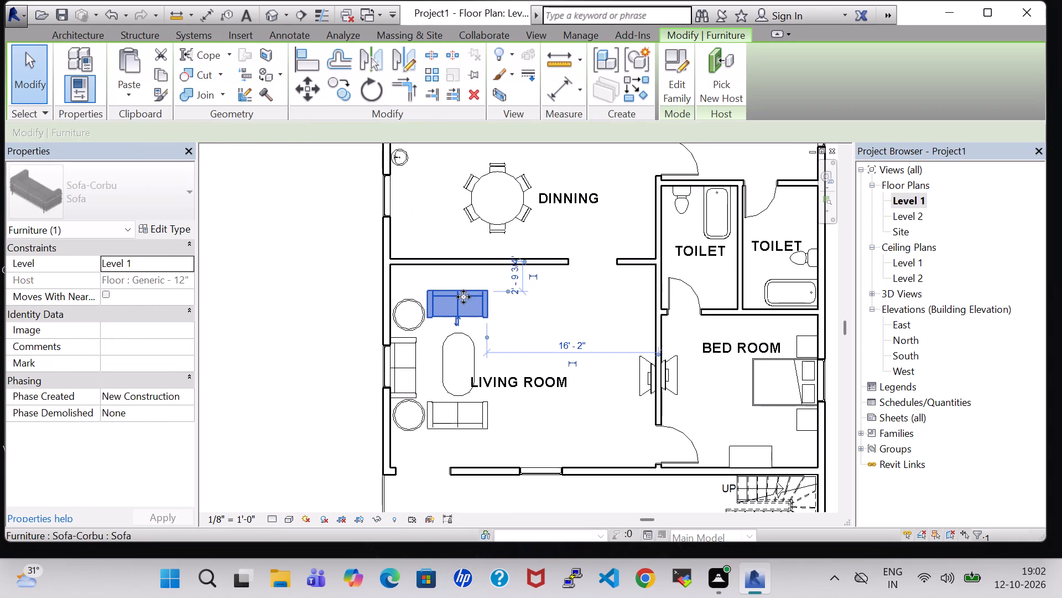
key(Up)
key(Up)
key(Up)
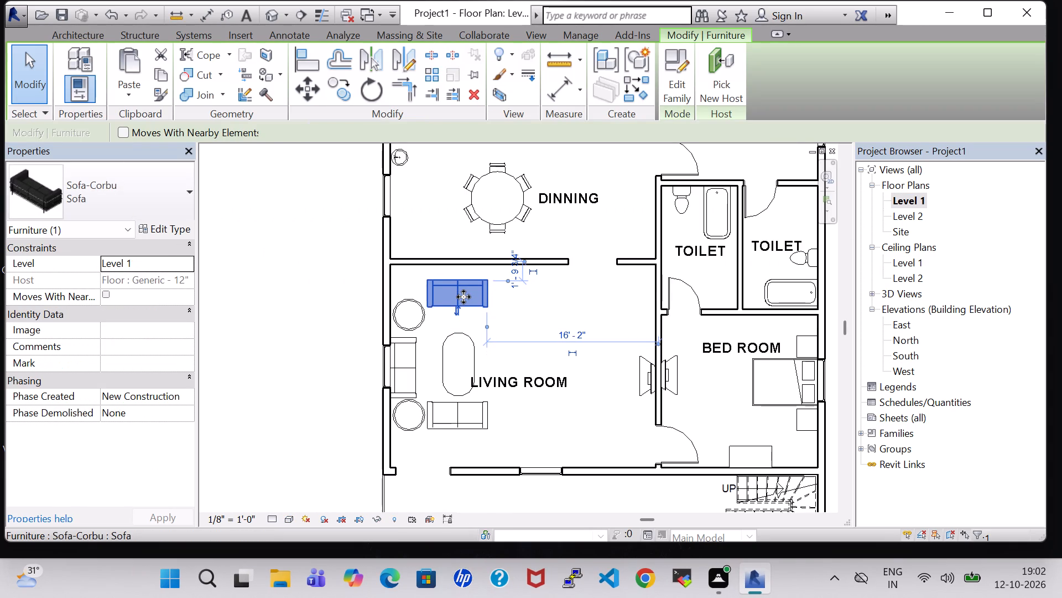
Move the round table beside that sofa toward the dining room wall, to about 3'-4" from it.
click(419, 303)
key(Up)
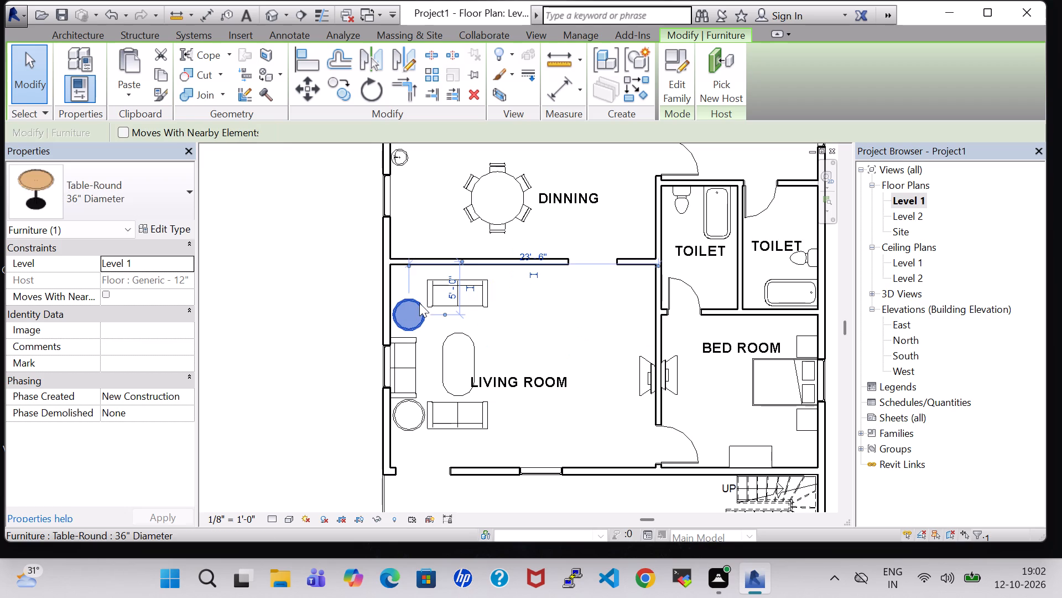
key(Up)
key(Up)
key(Up)
key(Up)
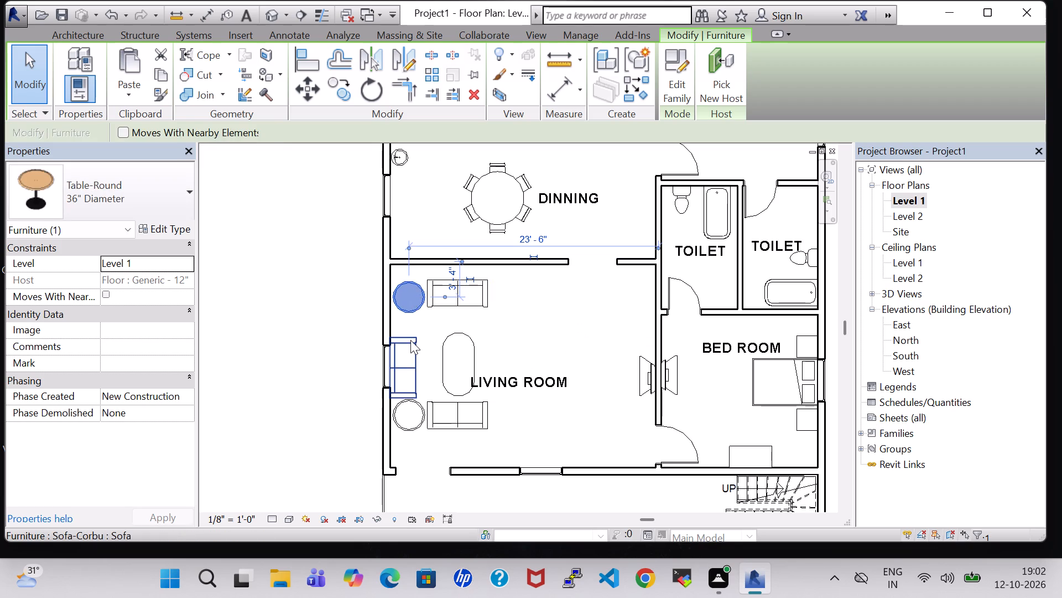
Shift the sofa against the living room's outer wall toward the dining room, to about 5'-7" from the dividing wall.
click(410, 340)
key(Up)
key(Up)
key(Up)
key(Up)
key(Up)
key(Up)
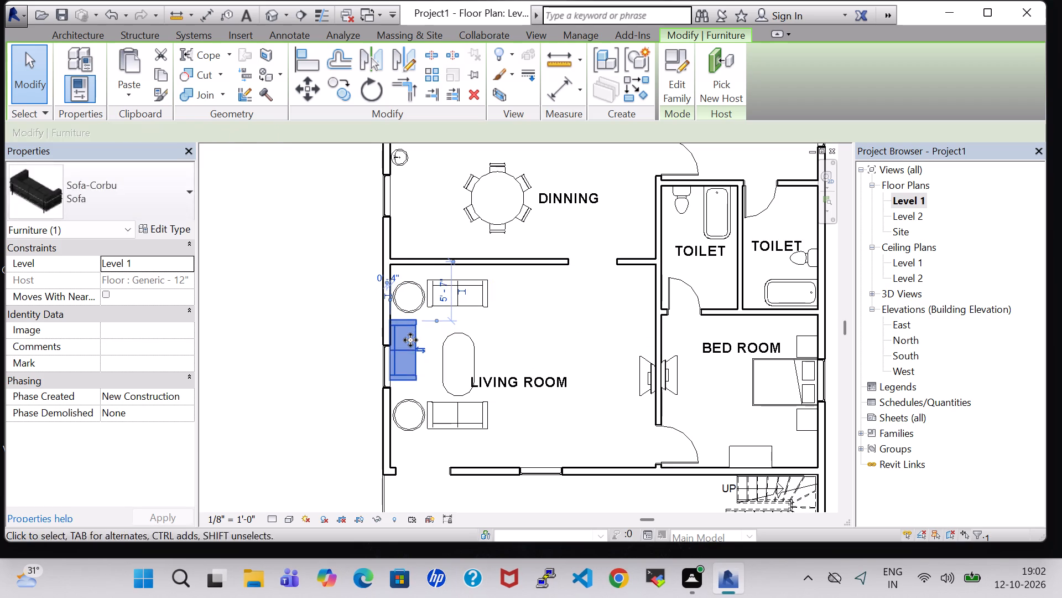
key(Down)
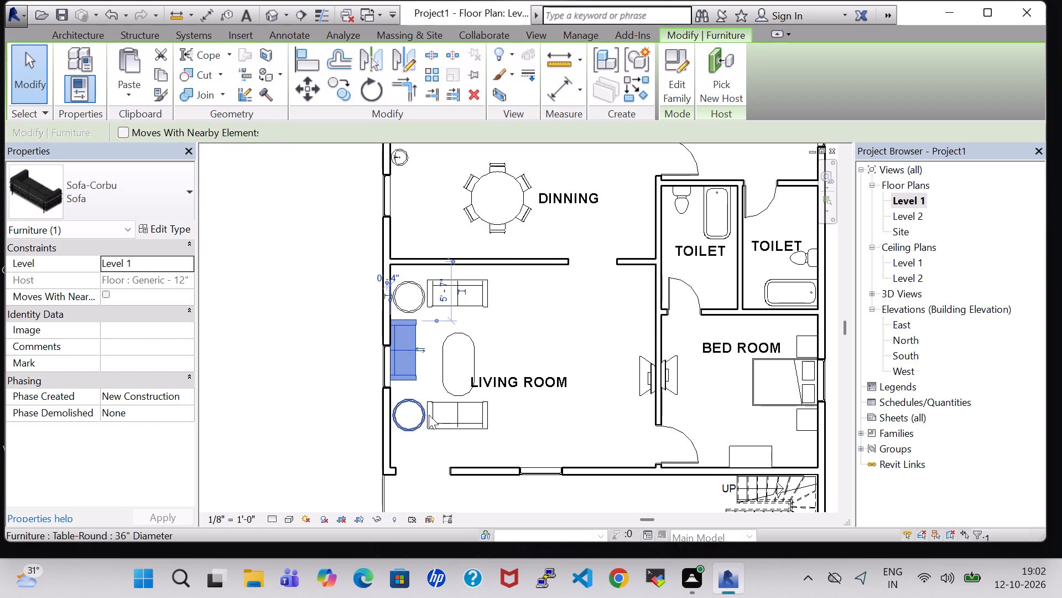
Move the round table nearest the portico toward the outer-wall sofa, to about 13'-1" from the dining room wall.
click(411, 394)
key(Up)
key(Up)
key(Up)
key(Up)
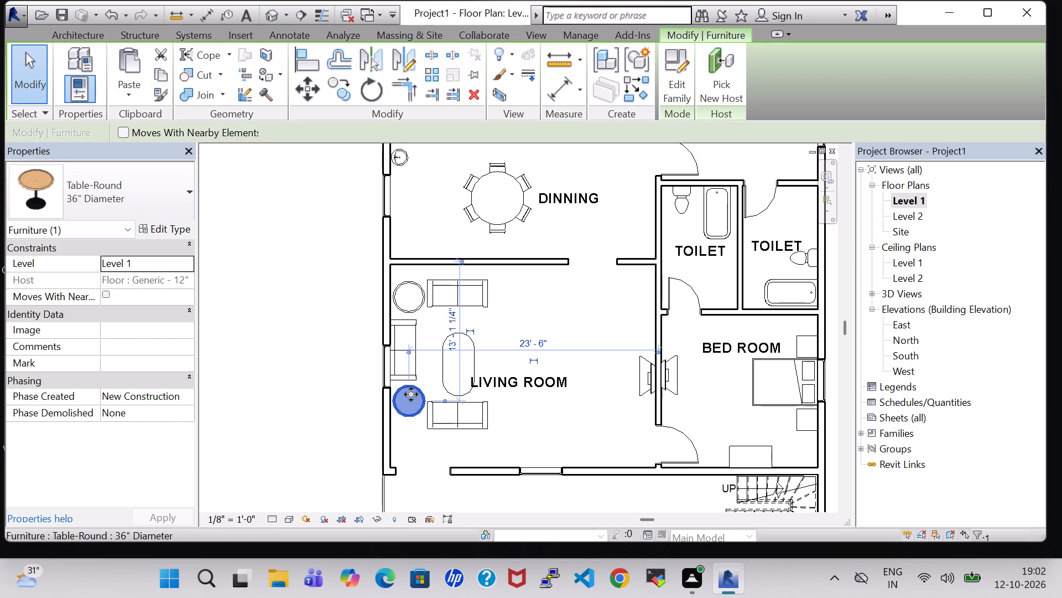
click(572, 436)
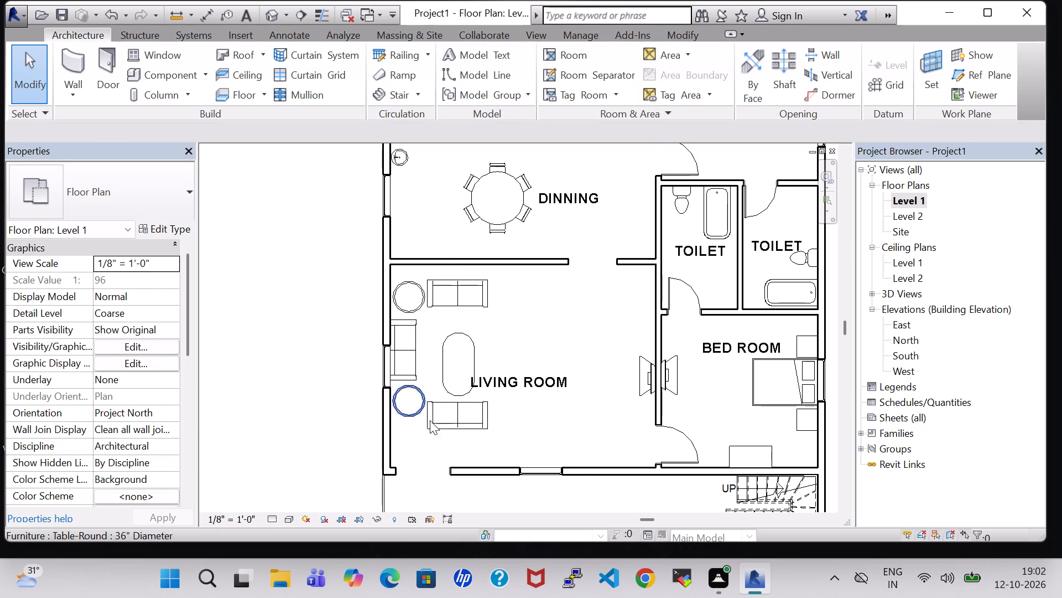
Shift the portico-side sofa slightly away from its round table and inward, to about 4'-3" from the outer wall and 4'-5" from the front wall.
click(461, 428)
key(Right)
key(Up)
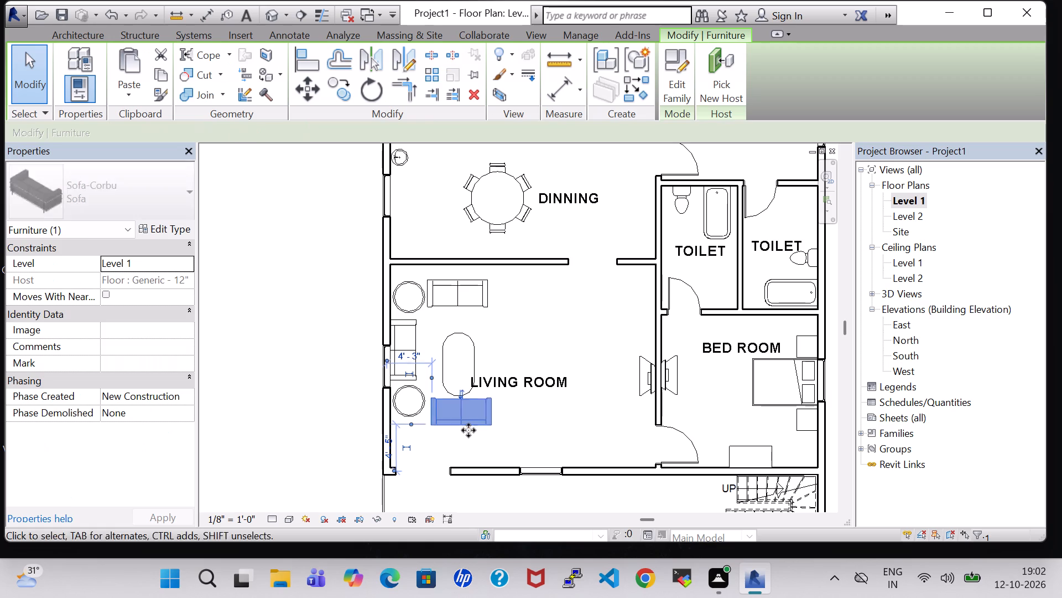
Move the living room's oval table toward the dining room, to about 5'-0" from the dividing wall.
click(454, 336)
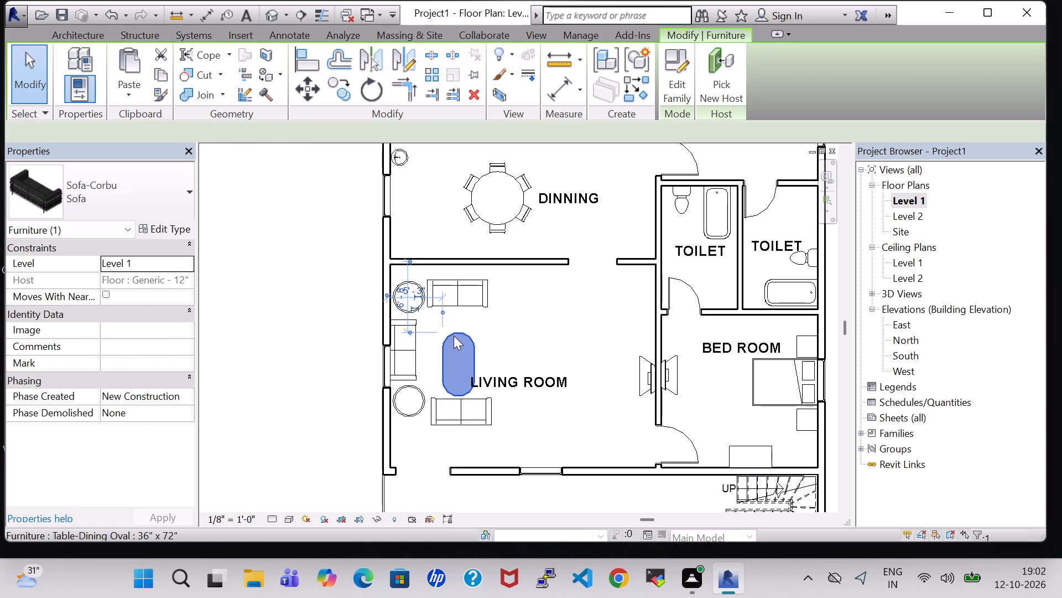
key(Up)
key(Up)
key(Up)
key(Up)
key(Up)
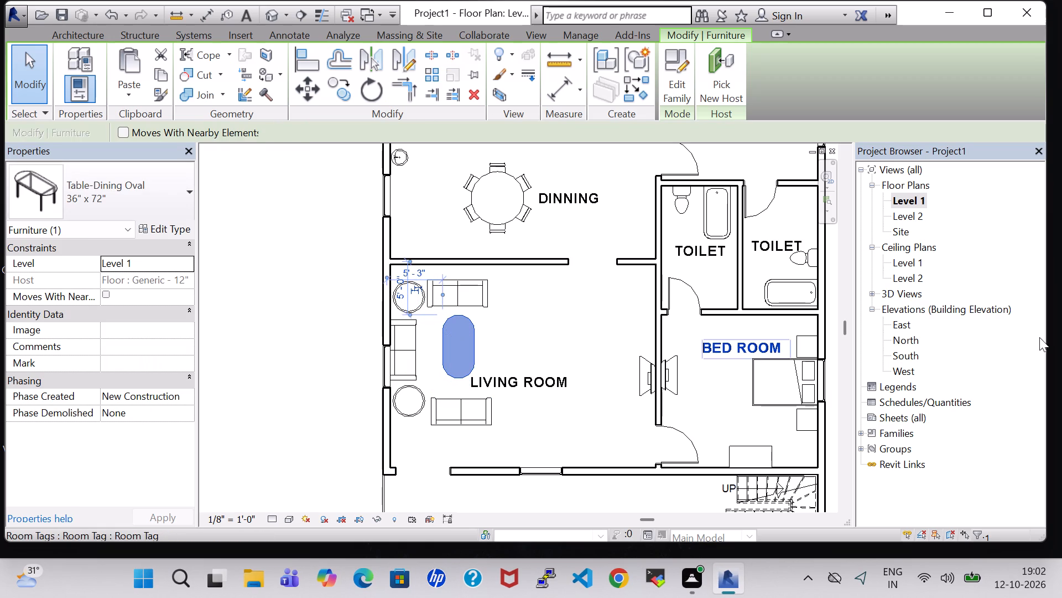
Move the living room TV stand along the bedroom wall toward the dining room, to about 12'-11" from the front wall.
click(643, 359)
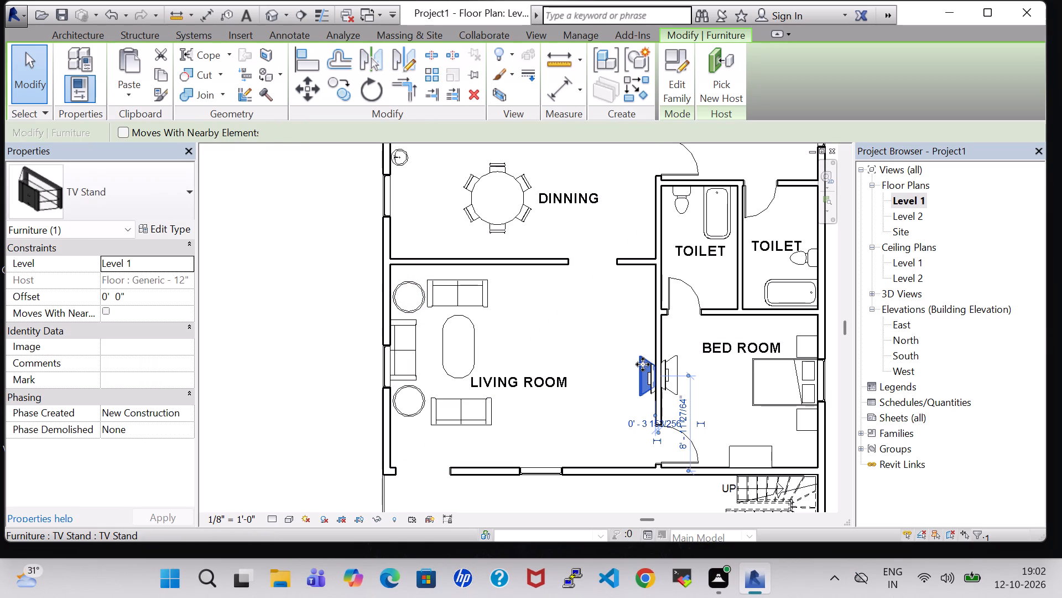
key(Up)
key(Up)
key(Up)
key(Up)
key(Up)
key(Up)
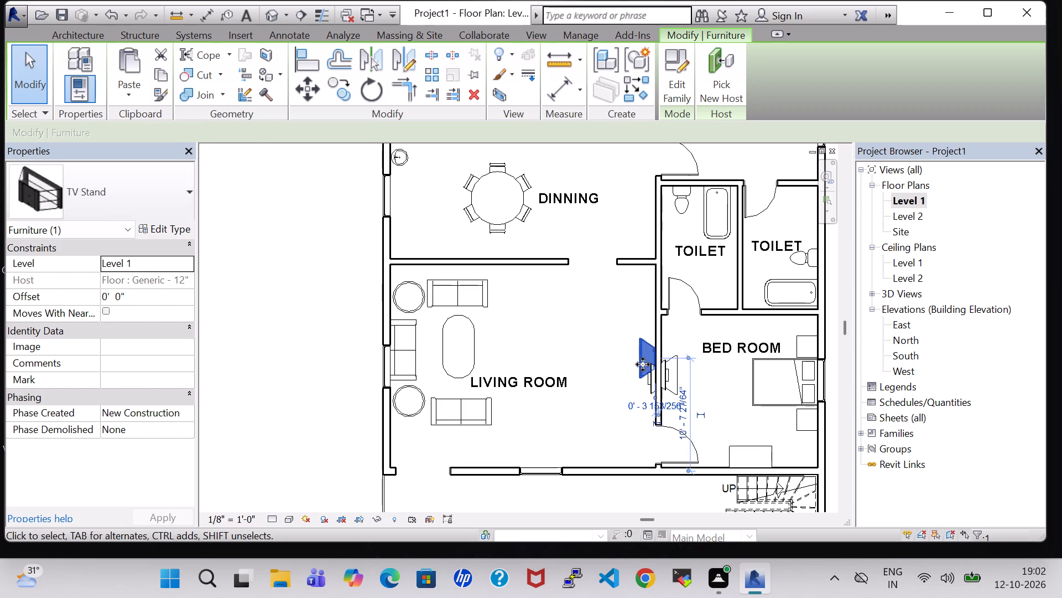
key(Up)
key(Up)
key(Up)
key(Up)
key(Up)
key(Up)
key(Up)
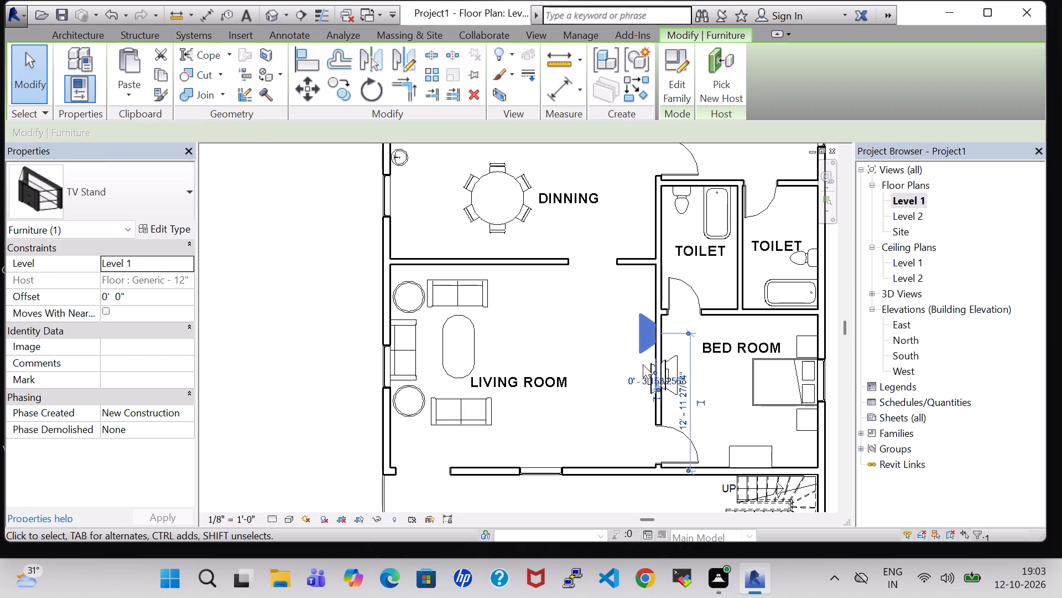
click(341, 326)
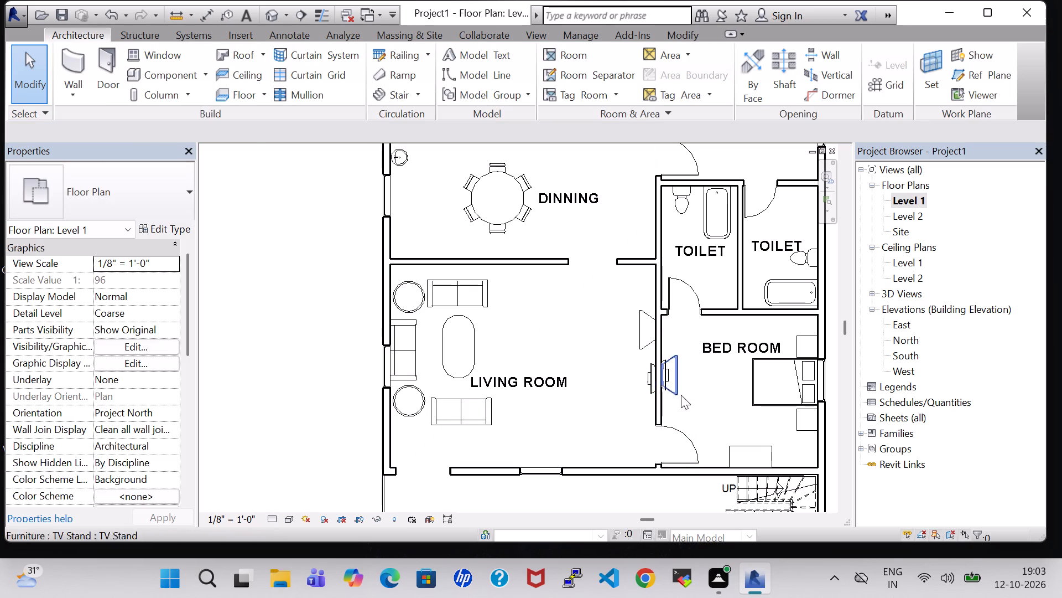
Move the living room's 32" flat screen TV along the wall onto its TV stand, to about 13'-4" from the front wall.
click(654, 386)
key(Up)
key(Up)
key(Up)
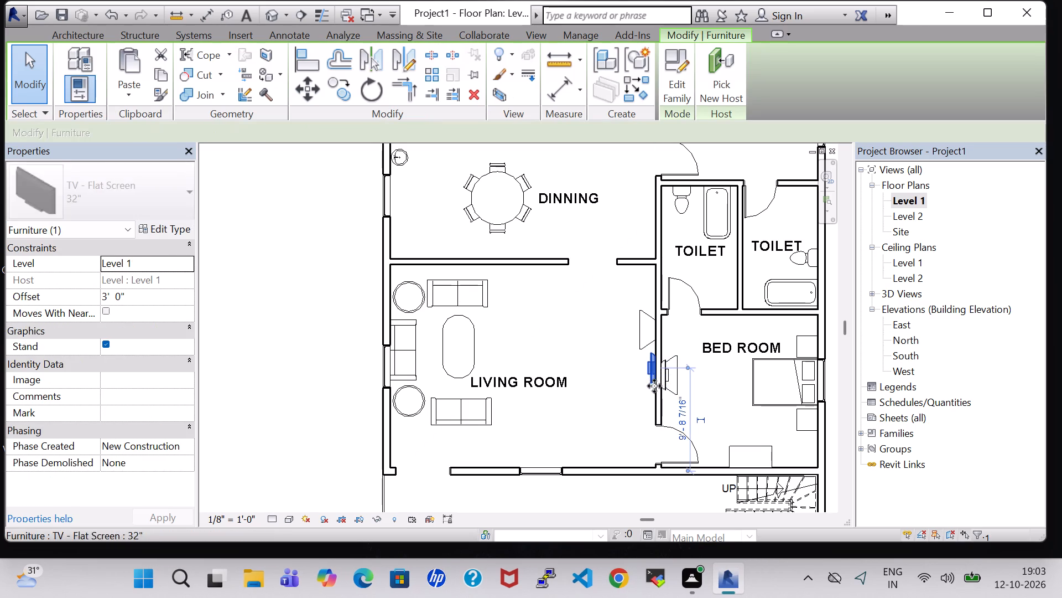
key(Up)
key(Up)
key(Up)
key(Up)
key(Up)
key(Up)
key(Up)
key(Up)
key(Up)
key(Up)
key(Up)
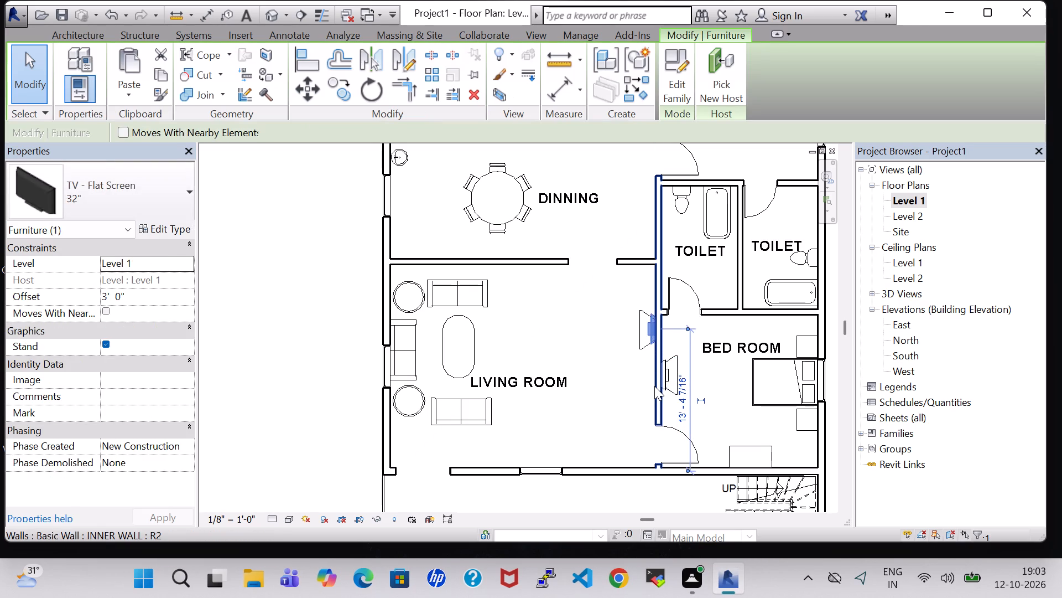
key(Up)
key(Down)
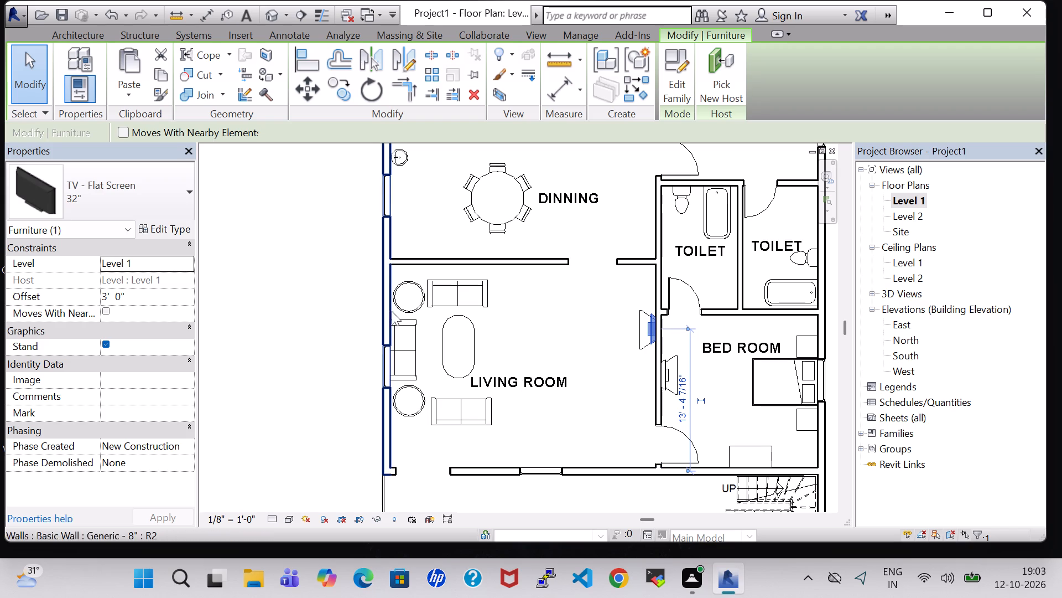
click(323, 322)
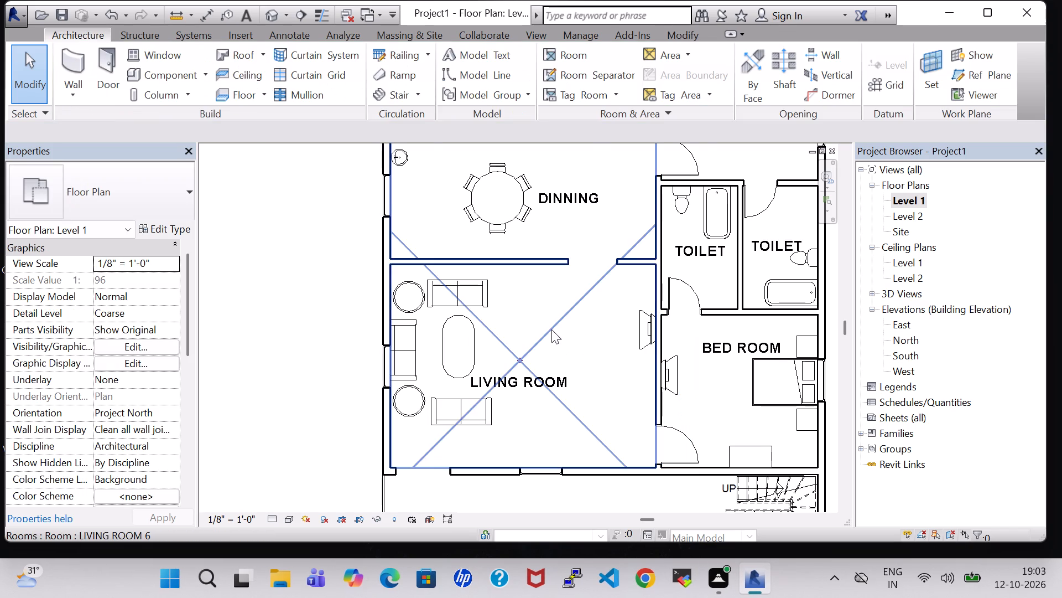
Check the rearranged living room furniture in plan and from several angles in the 3D view.
scroll(551, 329, down, 2)
middle_drag(550, 329, 487, 338)
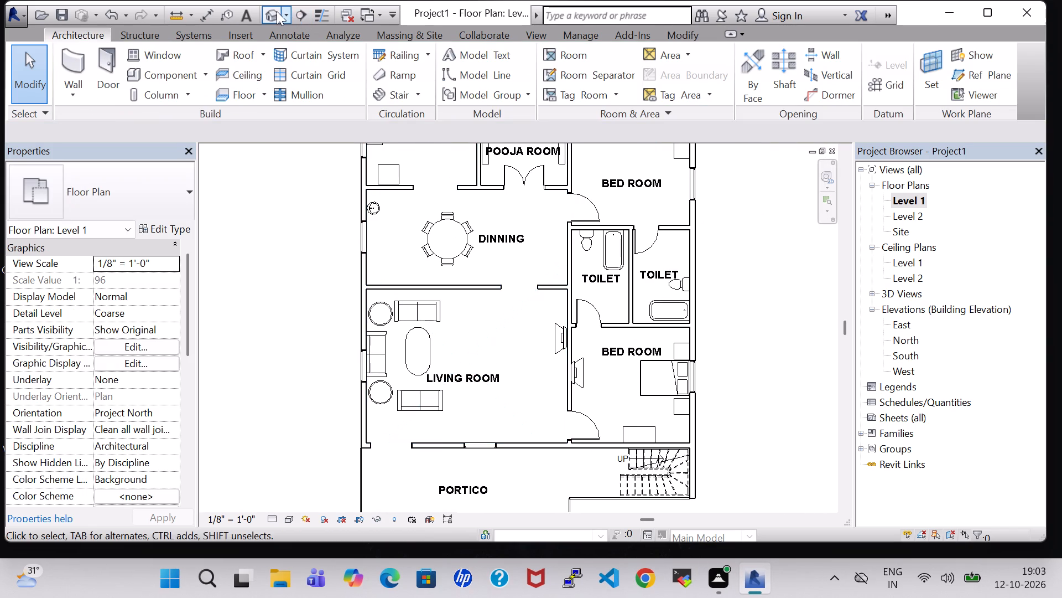
click(275, 11)
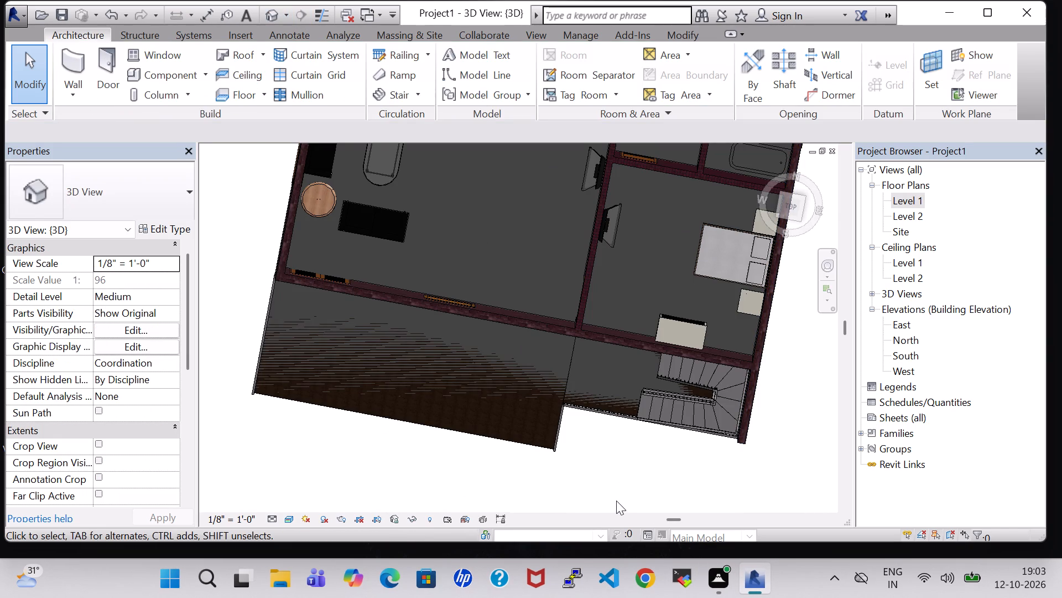
shift+middle_drag(612, 483, 645, 319)
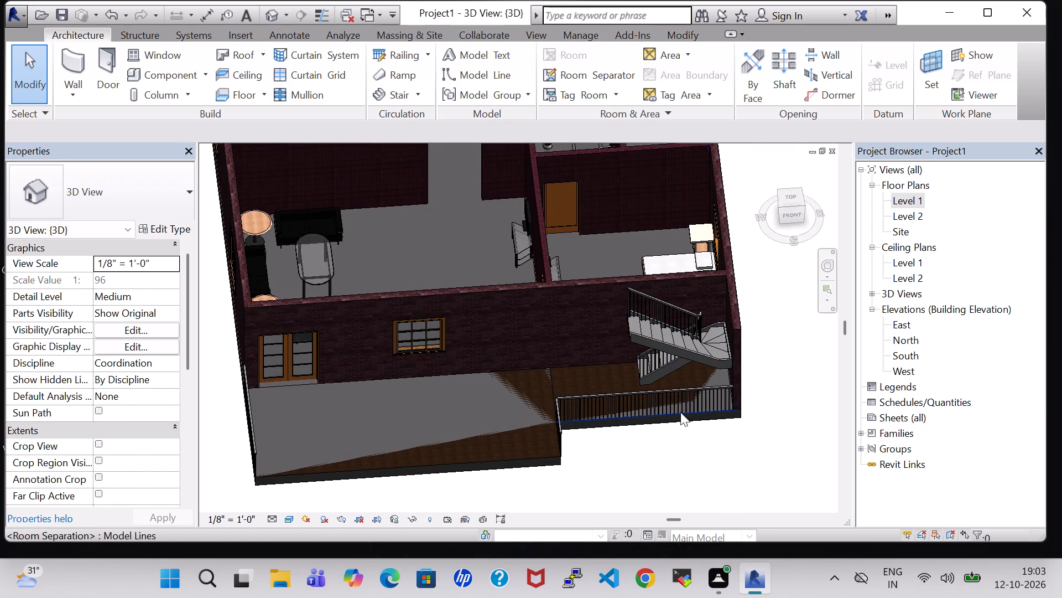
shift+middle_drag(639, 427, 742, 370)
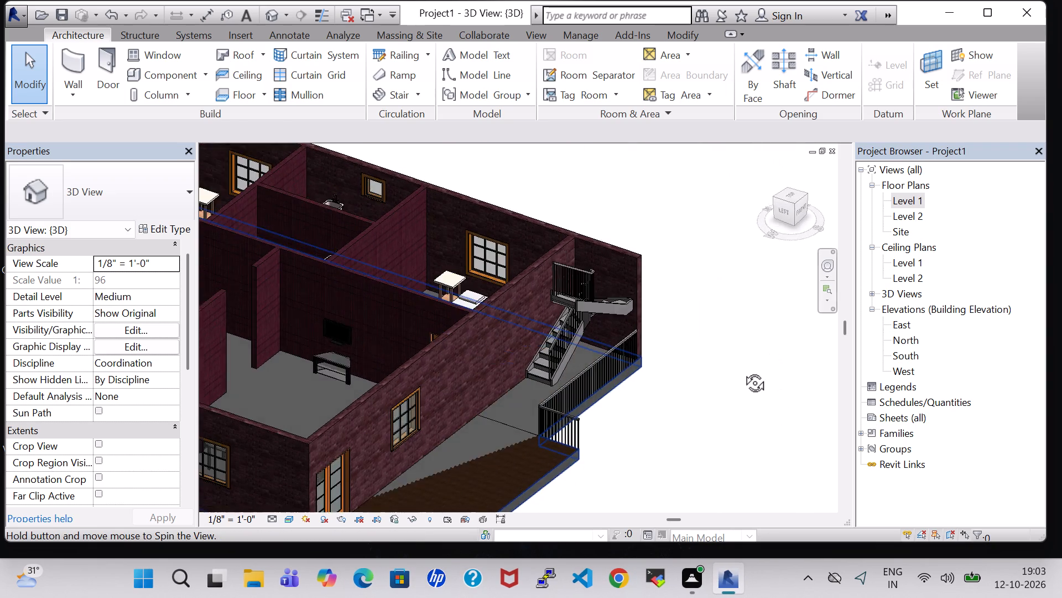
shift+middle_drag(742, 370, 644, 517)
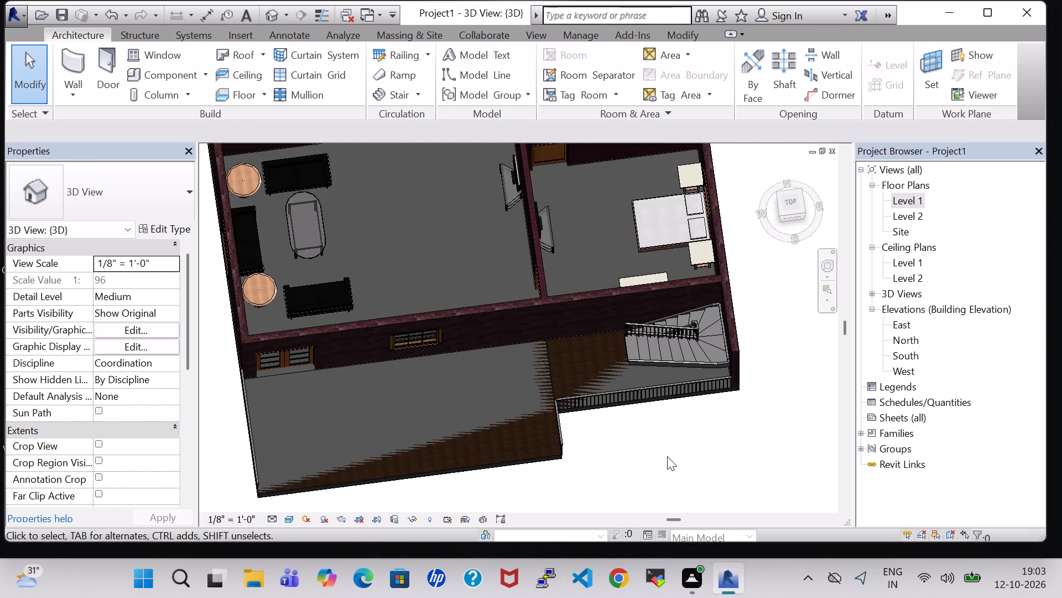
shift+middle_drag(755, 330, 752, 324)
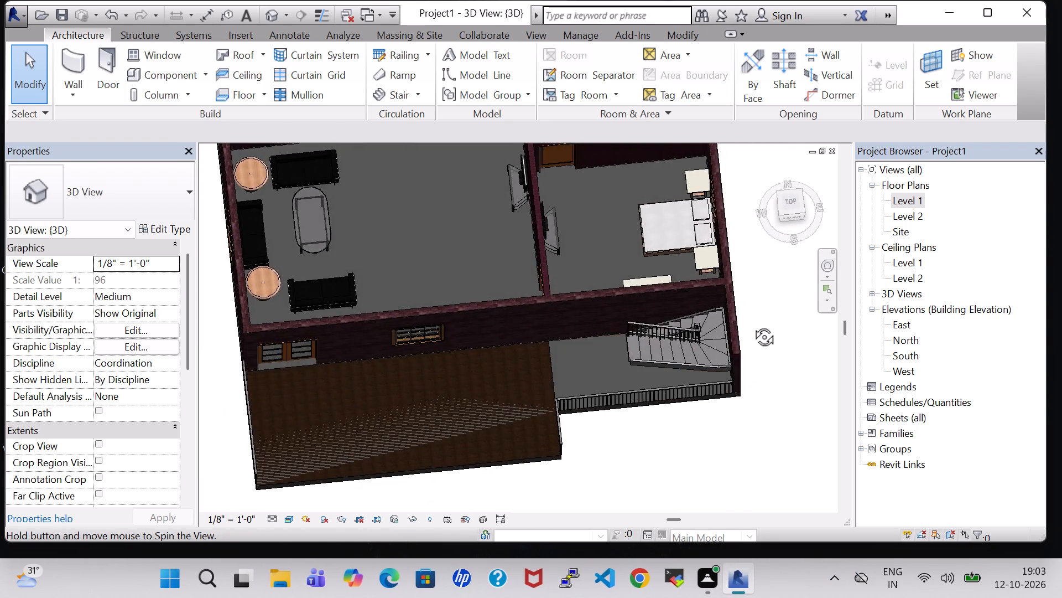
shift+middle_drag(752, 324, 756, 308)
In the Level 1 floor plan, move the portico-side living room sofa toward the oval table, to about 5'-8" from the front wall.
double_click(915, 203)
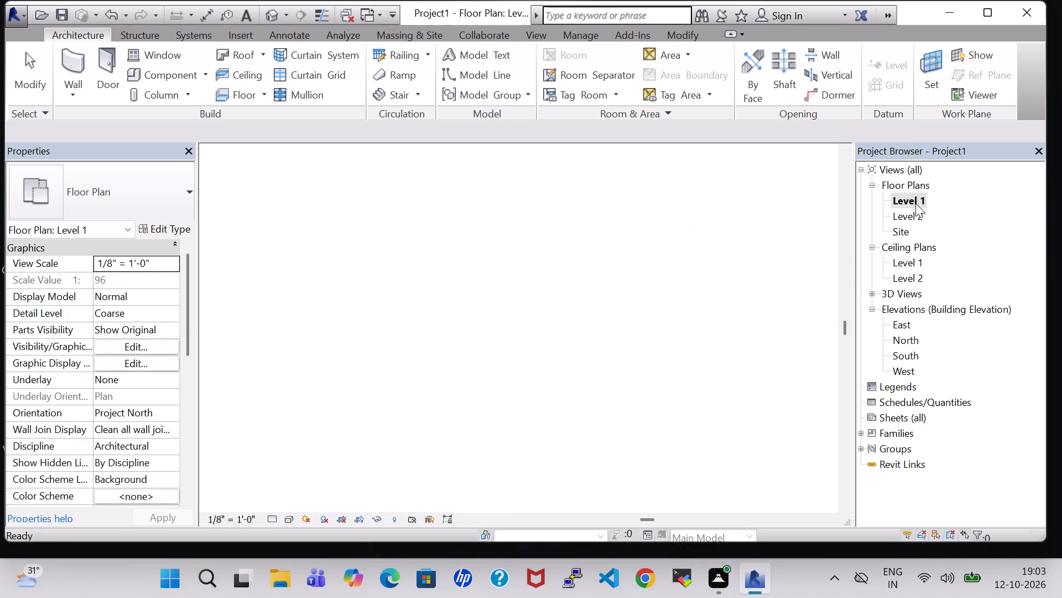
click(429, 398)
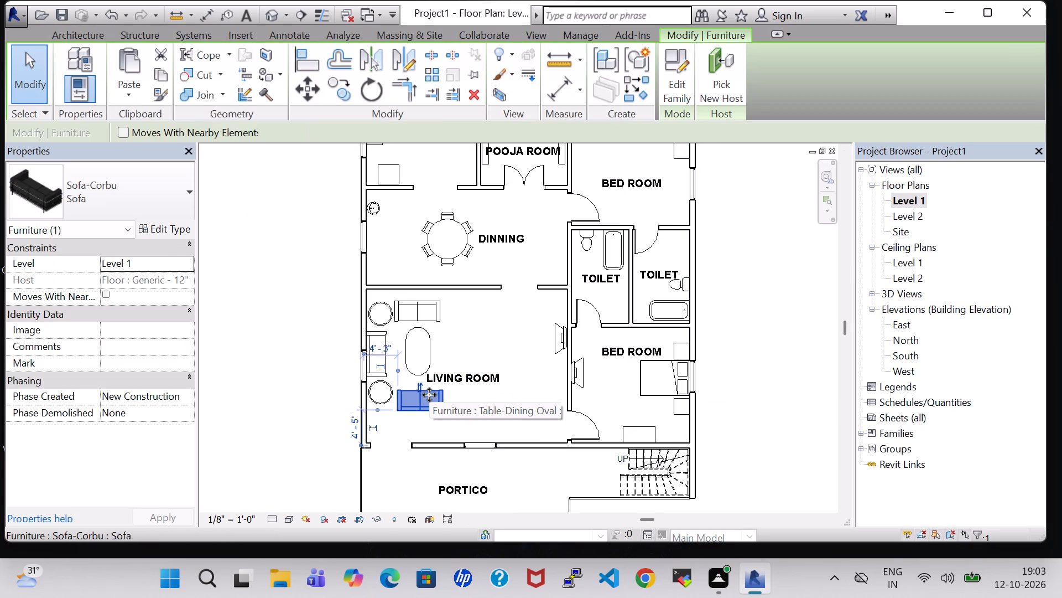
key(Up)
key(Up)
key(Up)
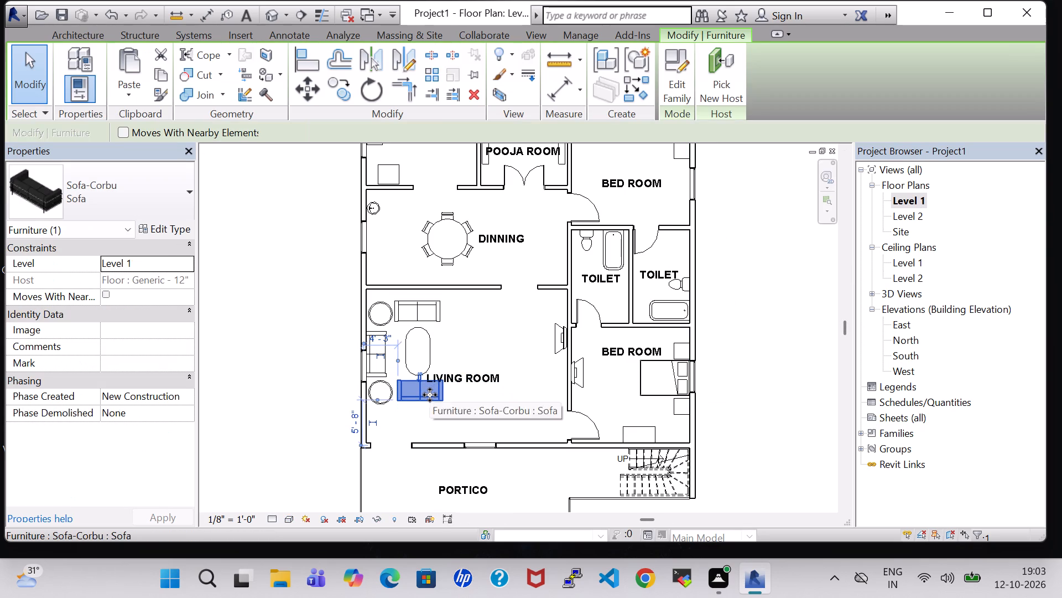
Nudge the round table nearest the dining room and the sofa against the exterior side wall slightly toward the dining room.
click(282, 339)
click(383, 304)
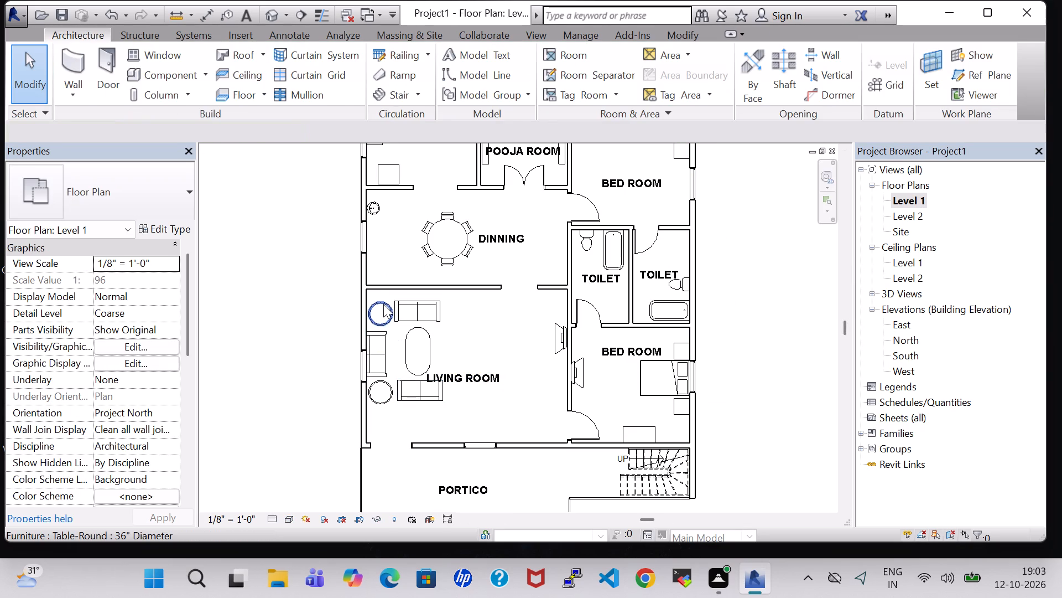
key(Up)
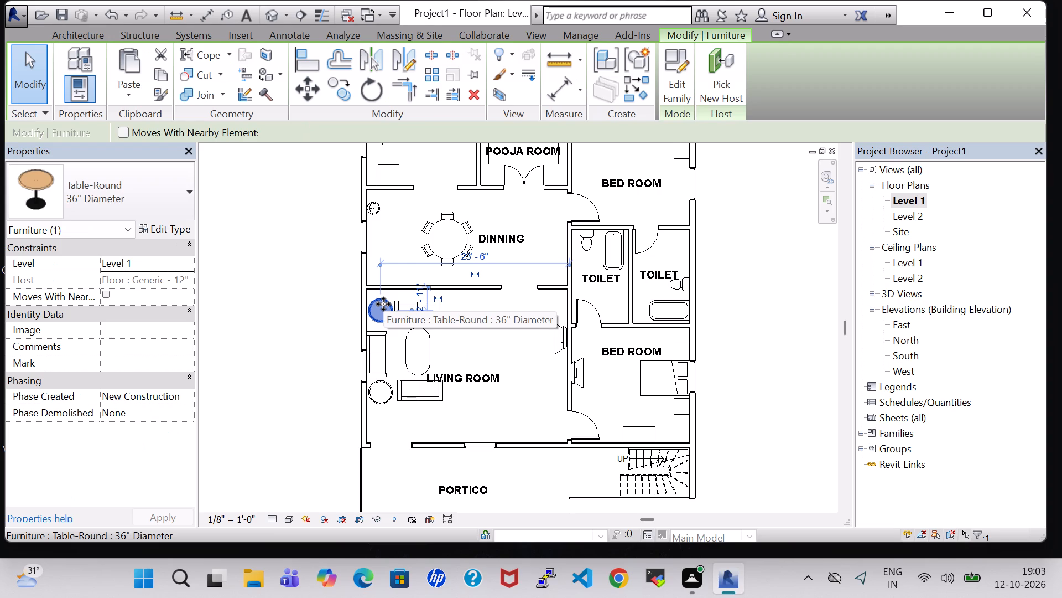
click(382, 344)
key(Up)
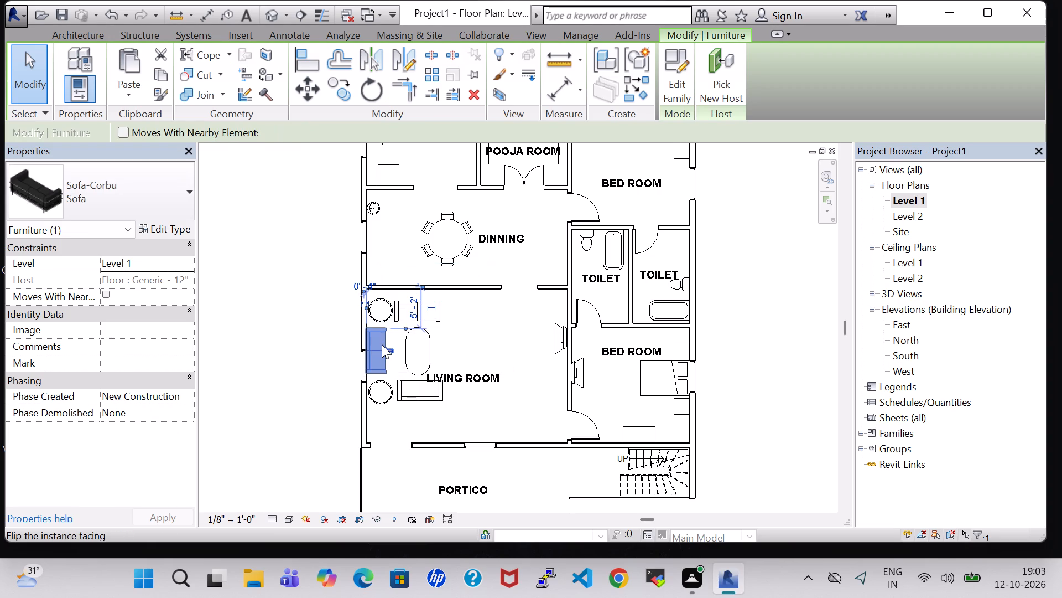
In the 3D view, shift the living room's 36" x 48" casement window along the exterior side wall, slightly away from the portico.
click(266, 20)
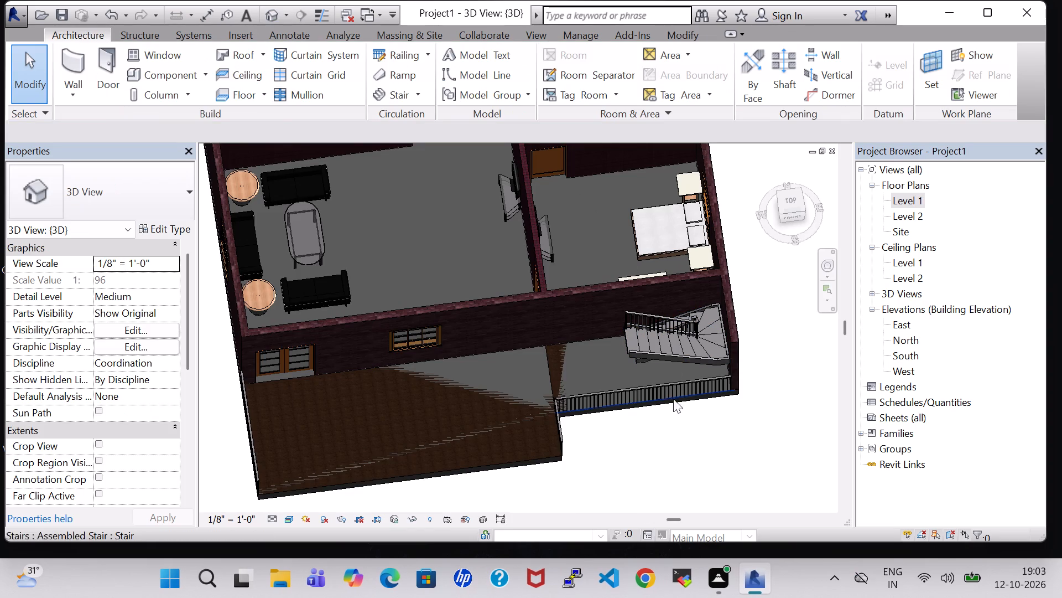
shift+middle_drag(678, 438, 490, 295)
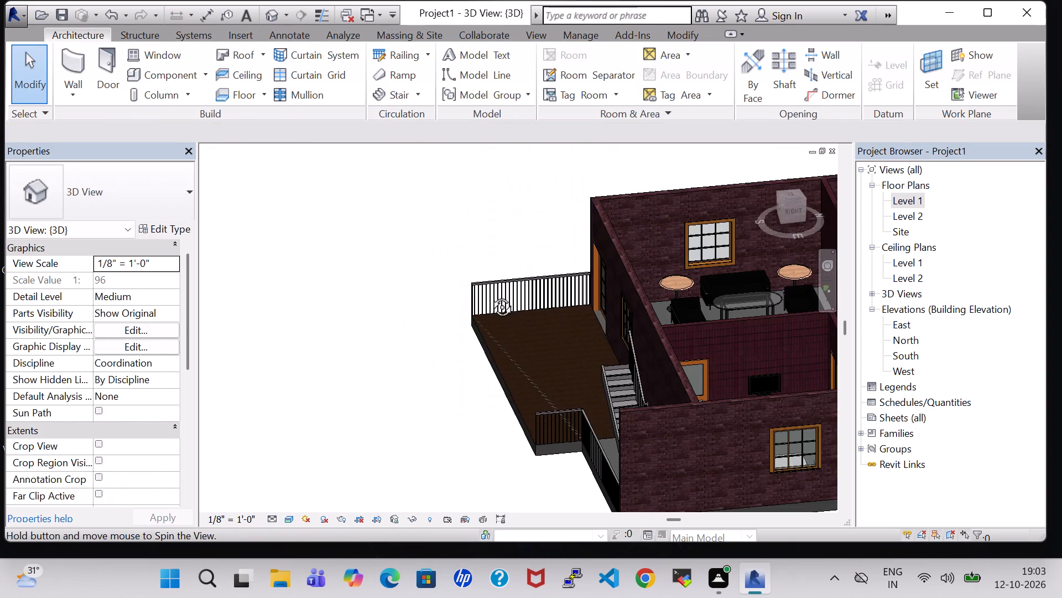
shift+middle_drag(490, 295, 490, 306)
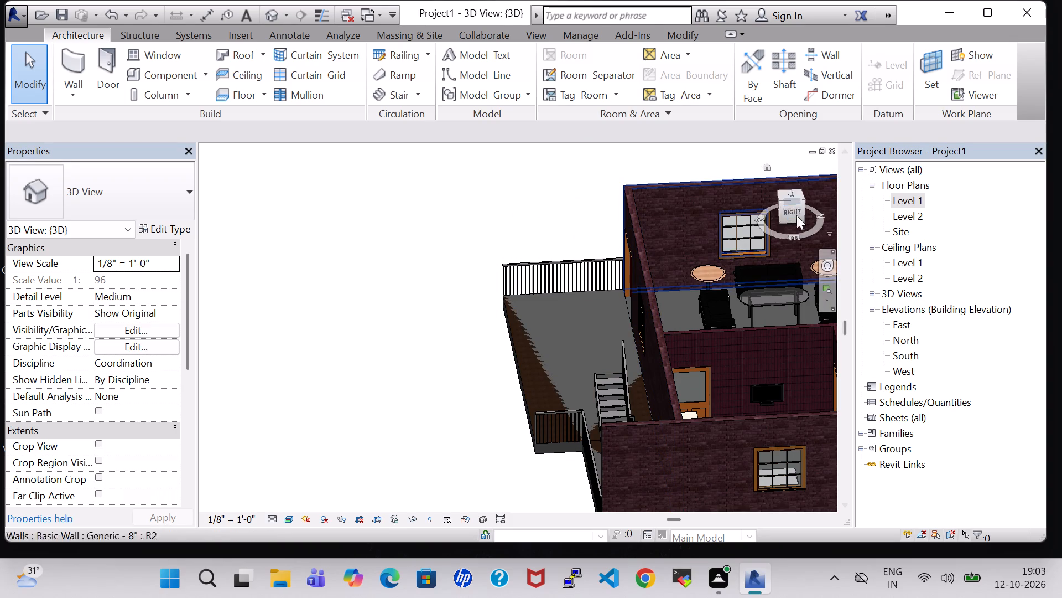
click(739, 229)
key(Right)
key(Right)
key(Right)
key(Right)
key(Right)
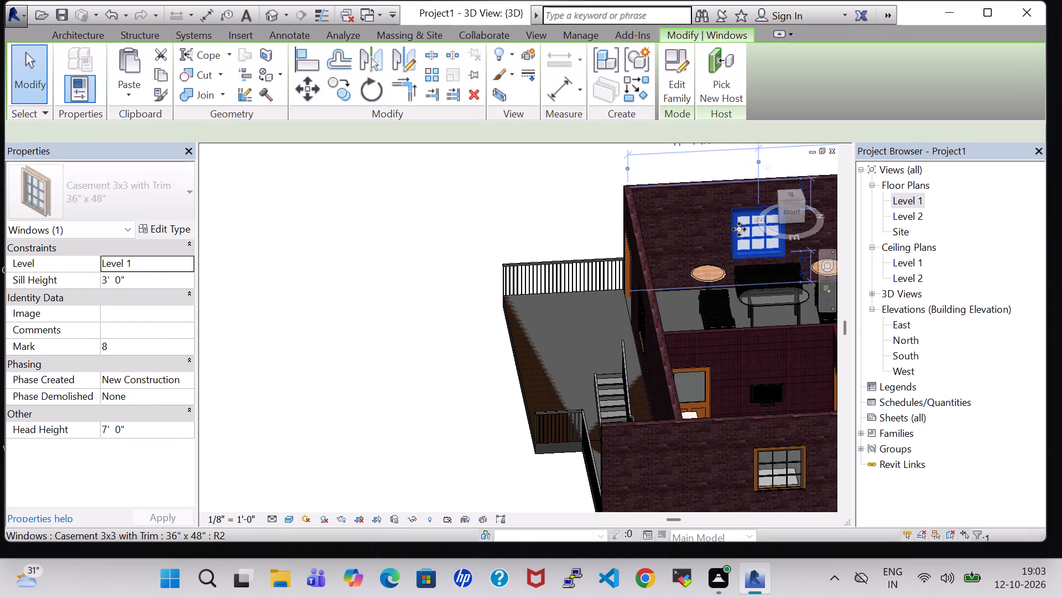
key(Right)
key(Right)
key(Right)
key(Left)
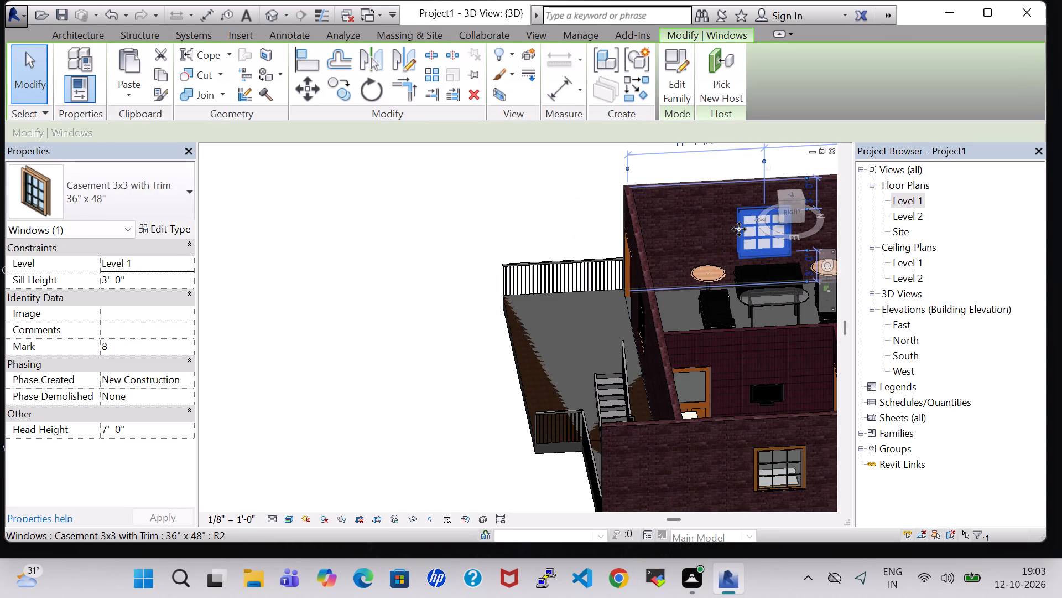
Review the complete furnished layout in the Level 1 floor plan, from the kitchen to the portico.
double_click(920, 201)
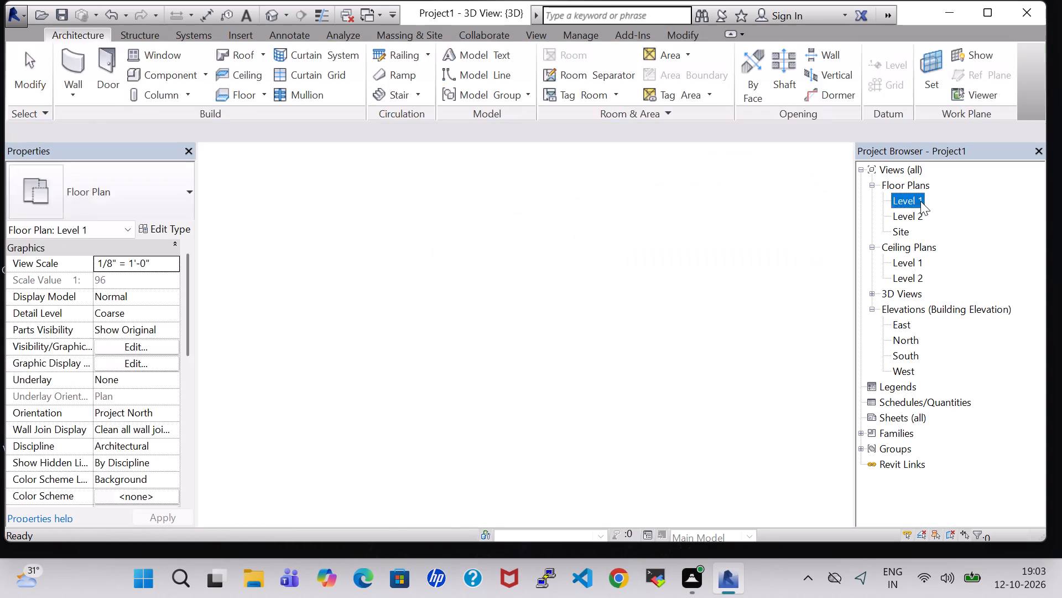
scroll(686, 275, down, 2)
click(751, 337)
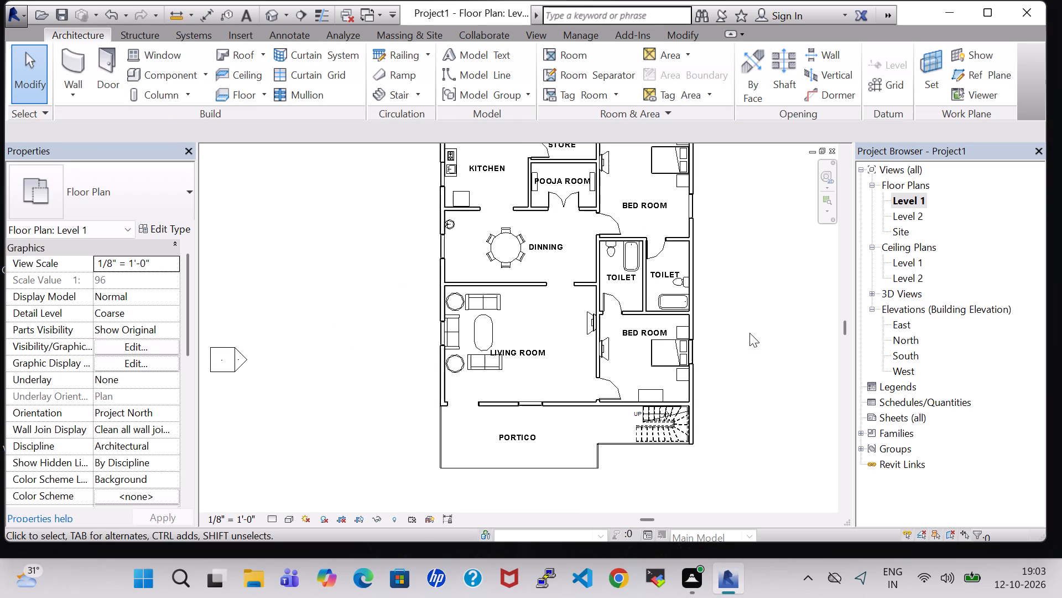
middle_drag(749, 333, 743, 333)
scroll(749, 333, down, 1)
middle_drag(743, 331, 695, 342)
scroll(693, 319, down, 1)
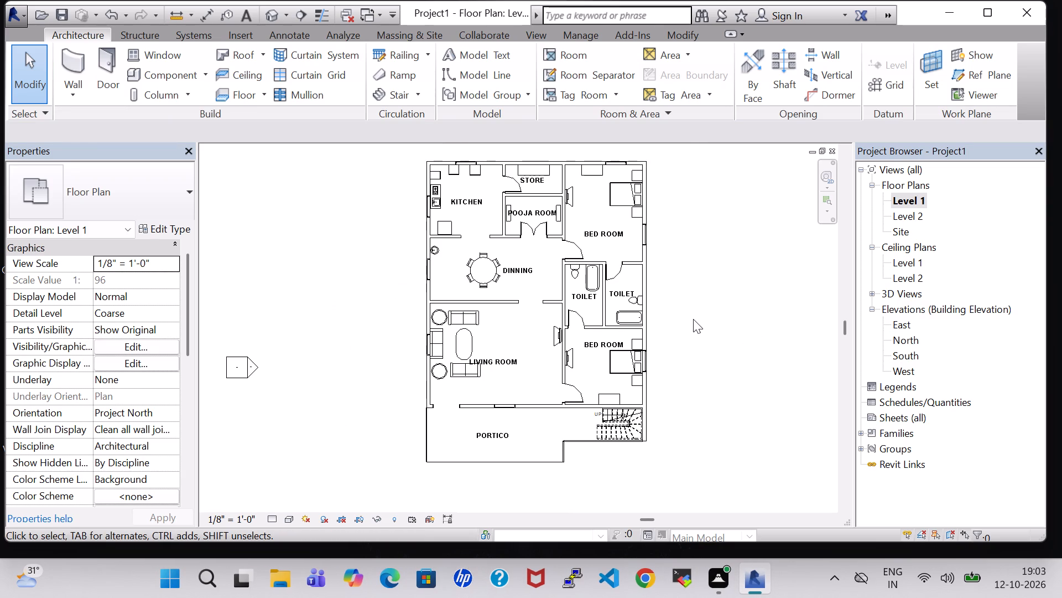
middle_drag(692, 343, 674, 385)
scroll(674, 385, down, 1)
scroll(674, 372, up, 1)
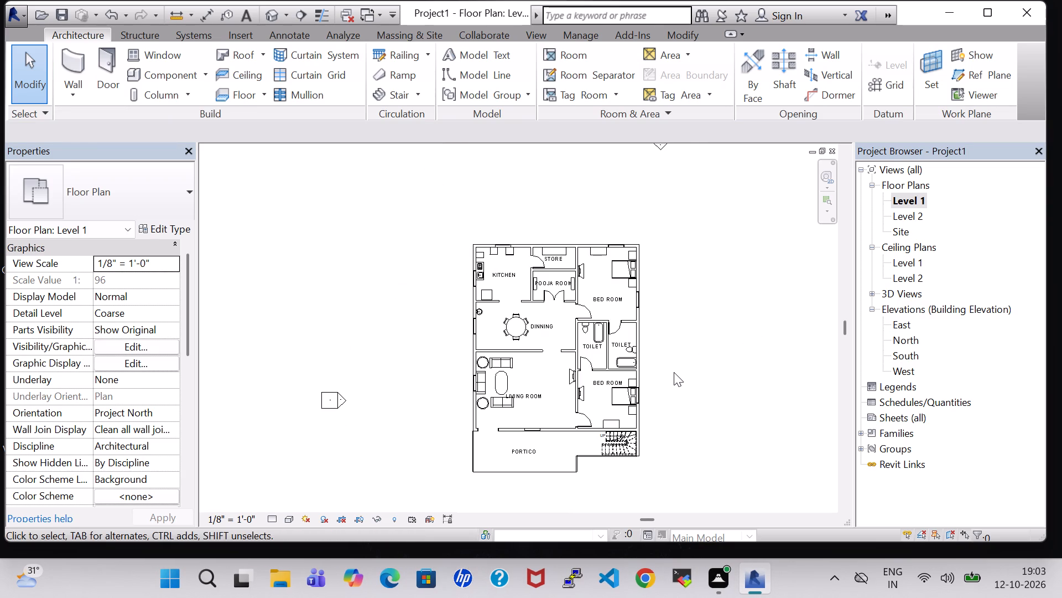
scroll(674, 372, up, 2)
middle_drag(674, 372, 671, 359)
middle_drag(673, 285, 673, 310)
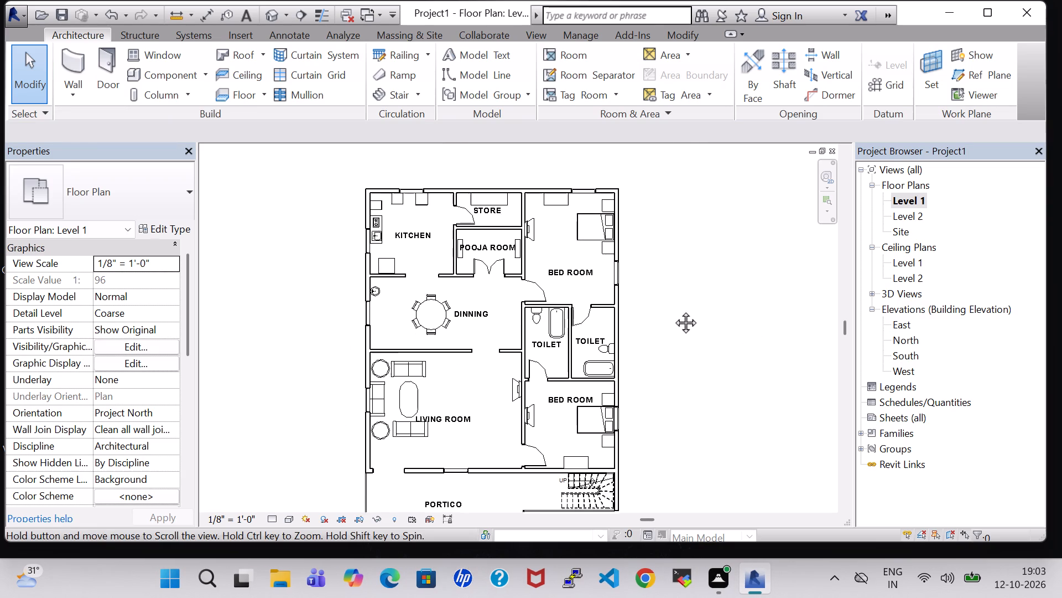
middle_drag(673, 310, 682, 343)
double_click(923, 199)
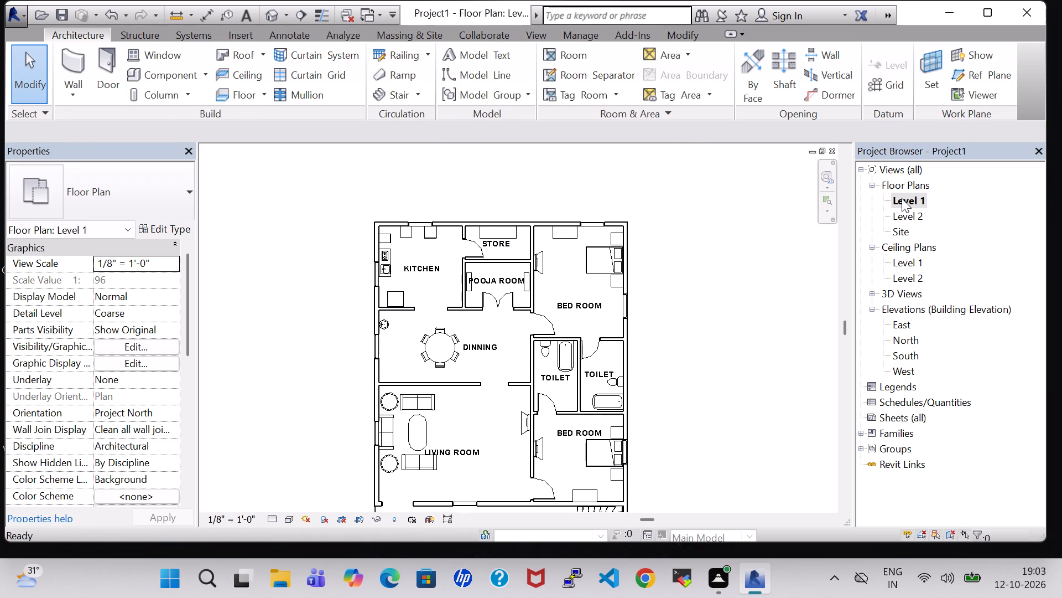
double_click(902, 198)
middle_drag(674, 310, 703, 259)
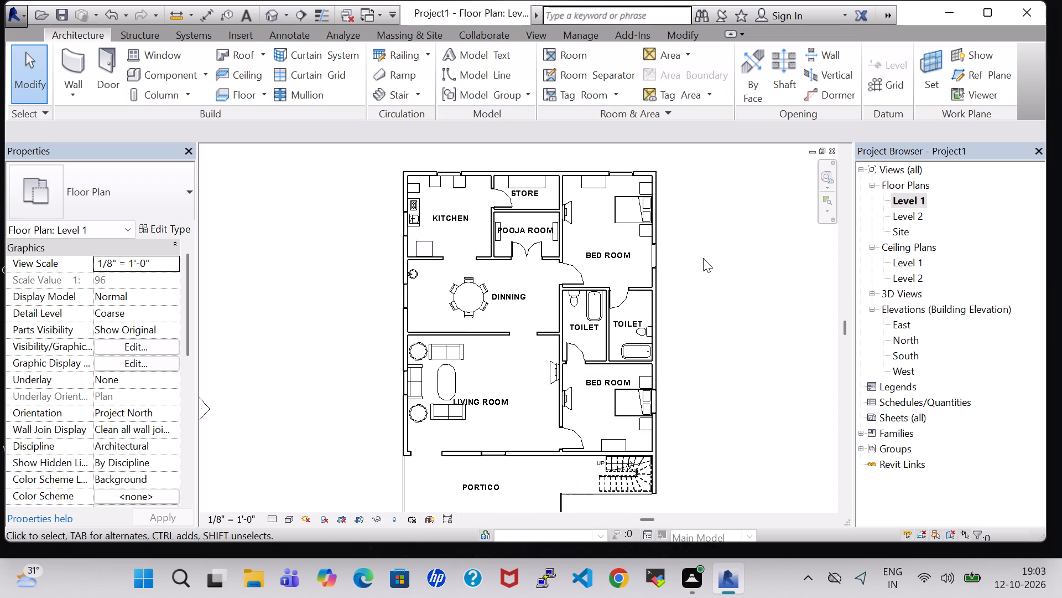
scroll(703, 258, down, 1)
middle_drag(703, 258, 671, 249)
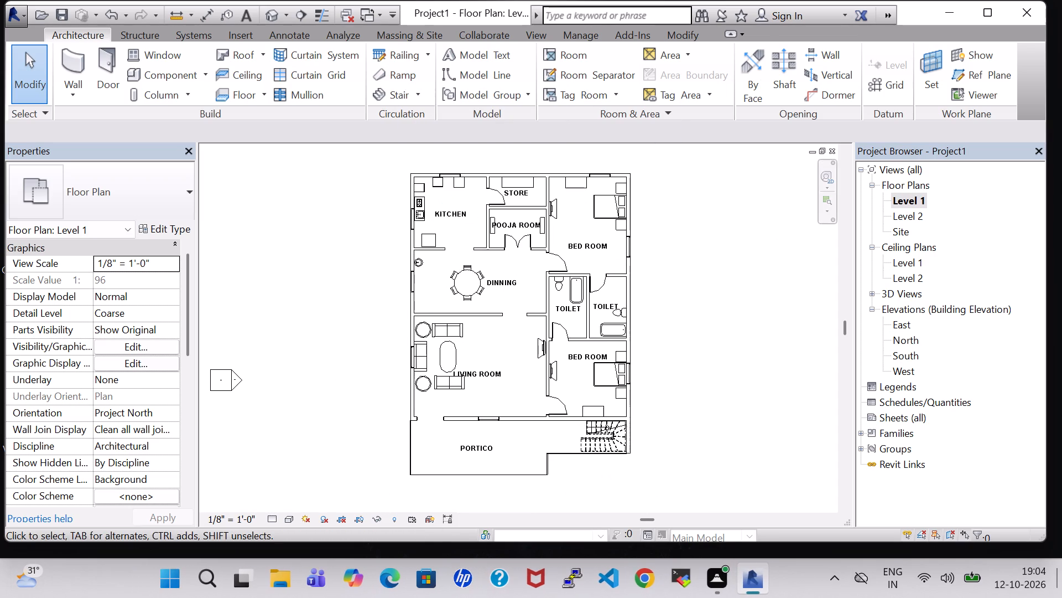
double_click(916, 198)
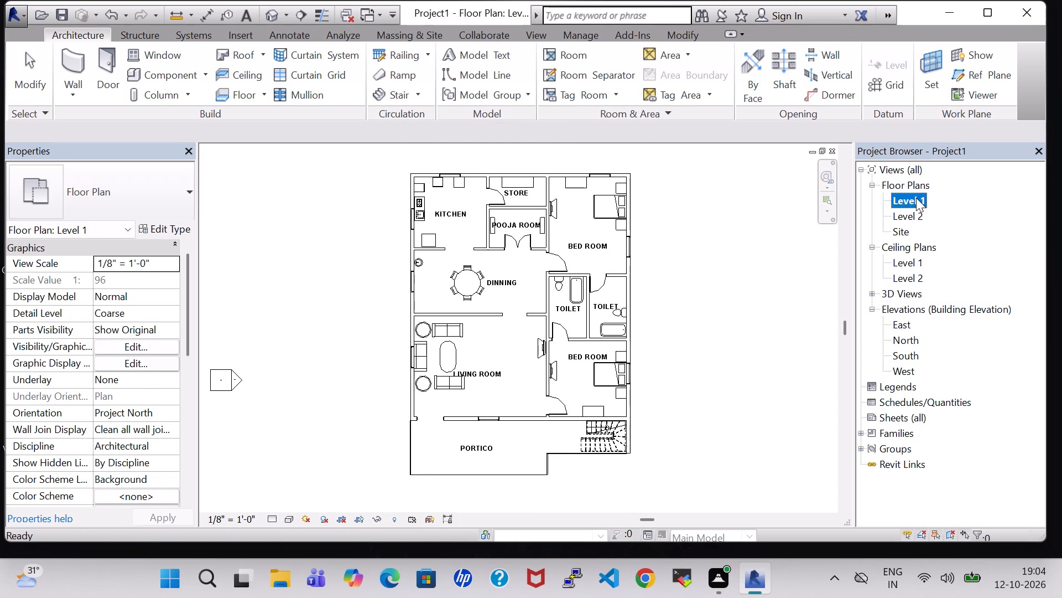
Inspect the open-topped house in the 3D view, from the bedroom side around to the front.
click(271, 14)
scroll(573, 334, down, 5)
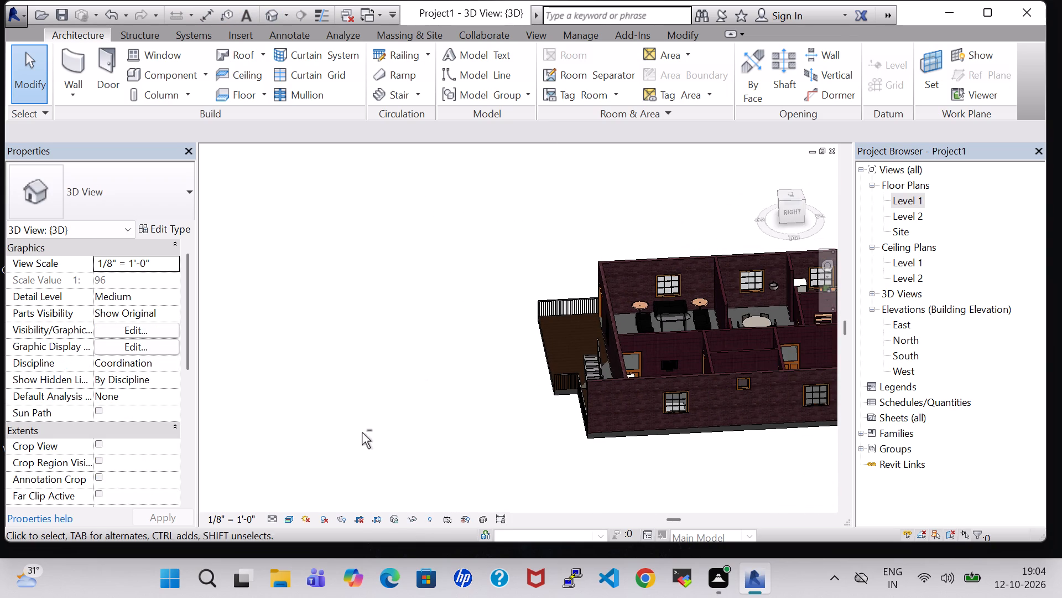
shift+middle_drag(362, 432, 598, 383)
shift+middle_click(589, 381)
shift+middle_drag(514, 391, 498, 385)
shift+middle_drag(496, 385, 507, 354)
shift+middle_drag(592, 441, 532, 460)
shift+middle_click(694, 334)
scroll(694, 334, up, 3)
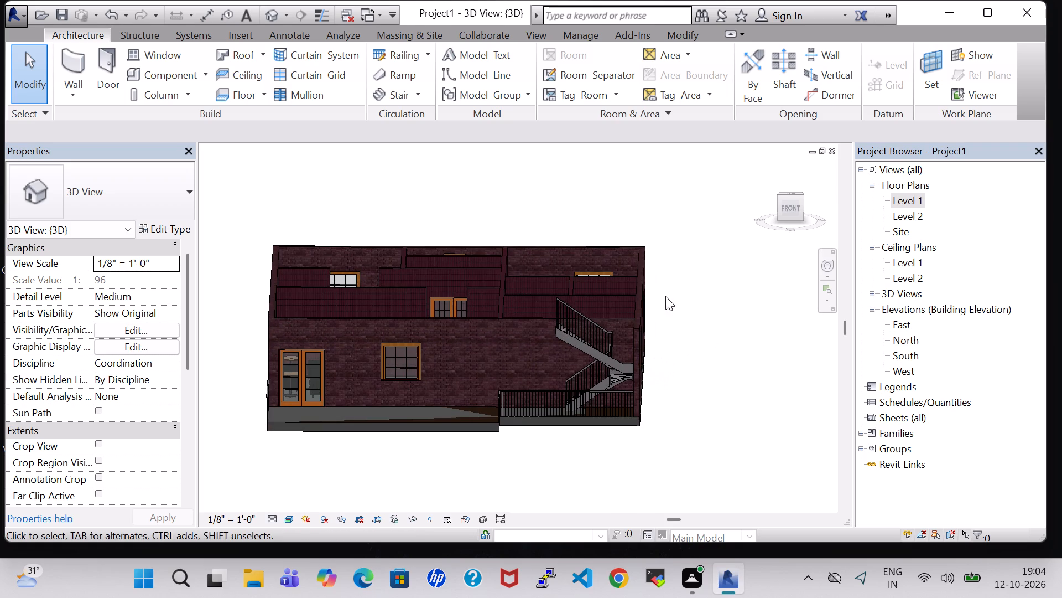
middle_drag(665, 296, 712, 315)
From the Level 1 plan, start a Generic - 12" footprint roof based on Level 2 and draw its sloped boundary along the rear exterior wall.
double_click(912, 205)
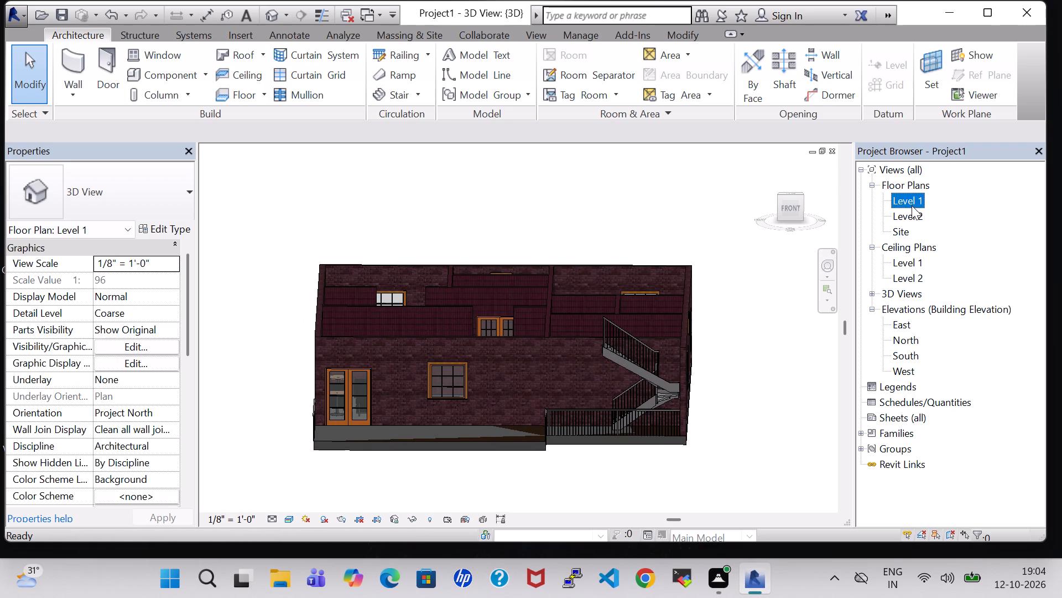
scroll(563, 256, down, 1)
click(220, 55)
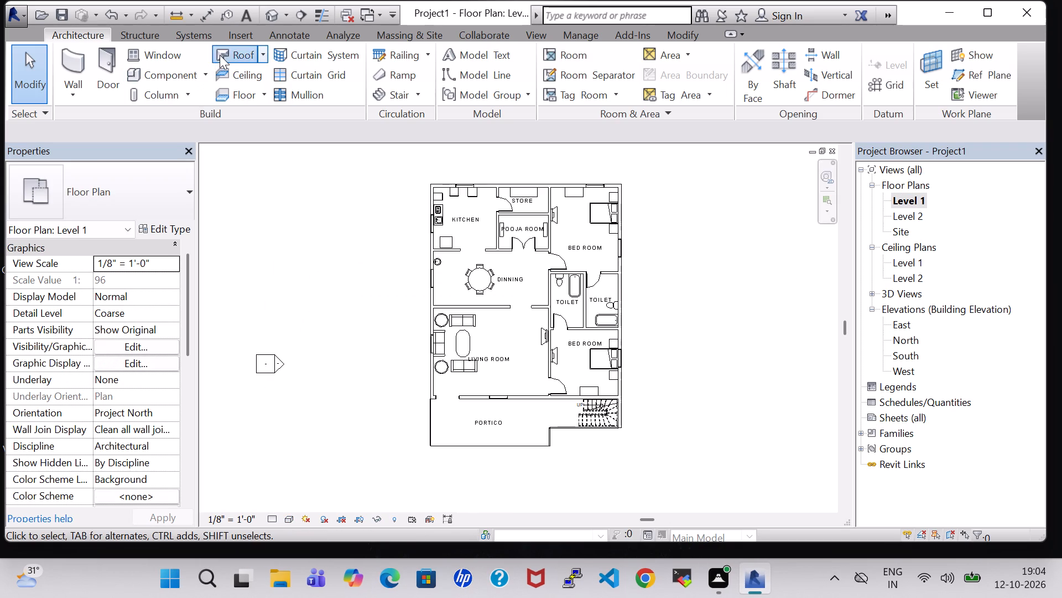
click(515, 322)
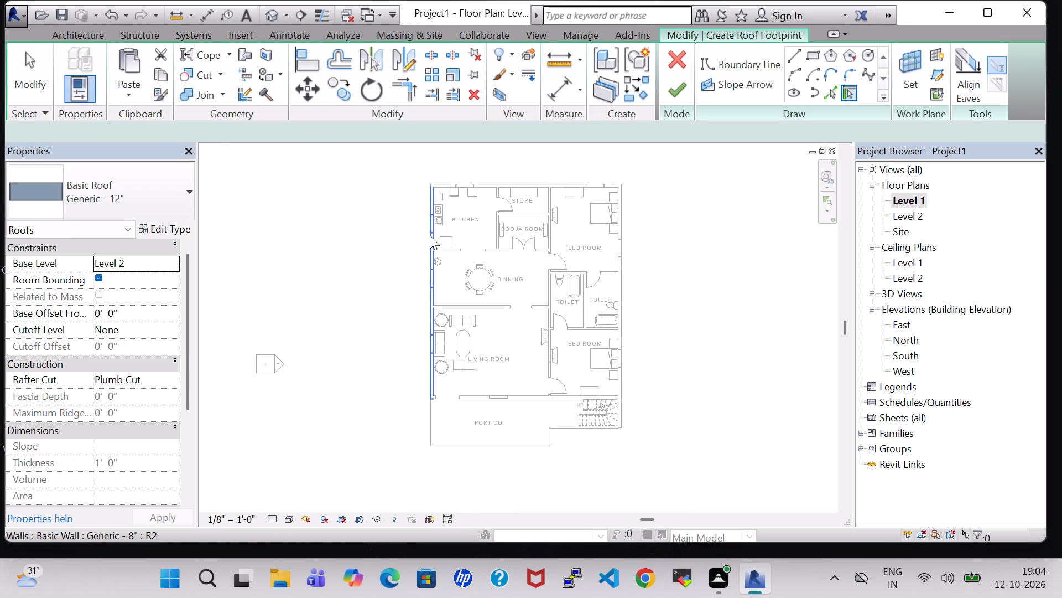
scroll(428, 203, up, 4)
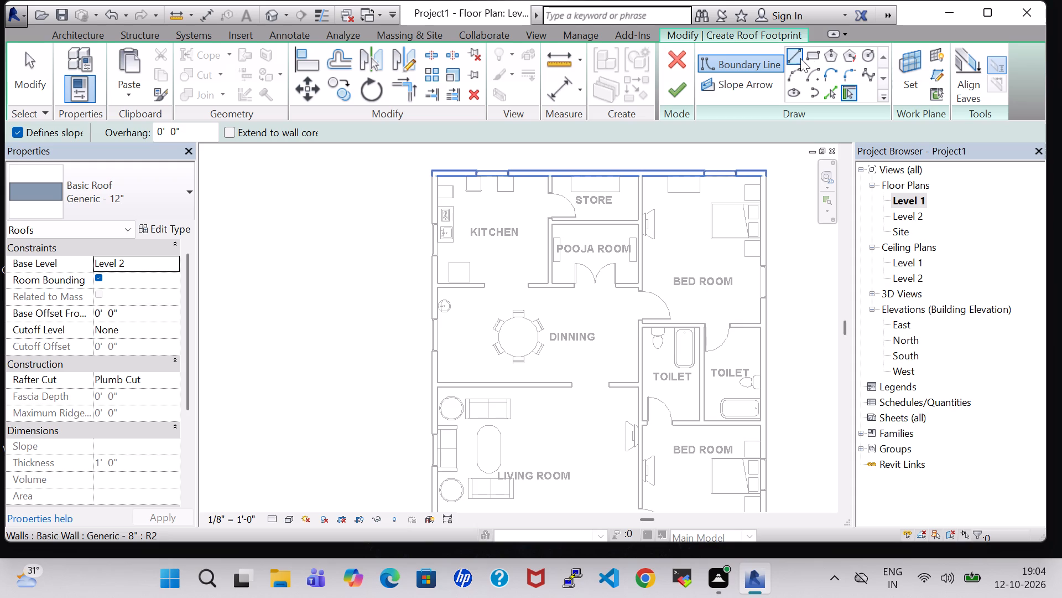
click(800, 58)
scroll(429, 174, up, 5)
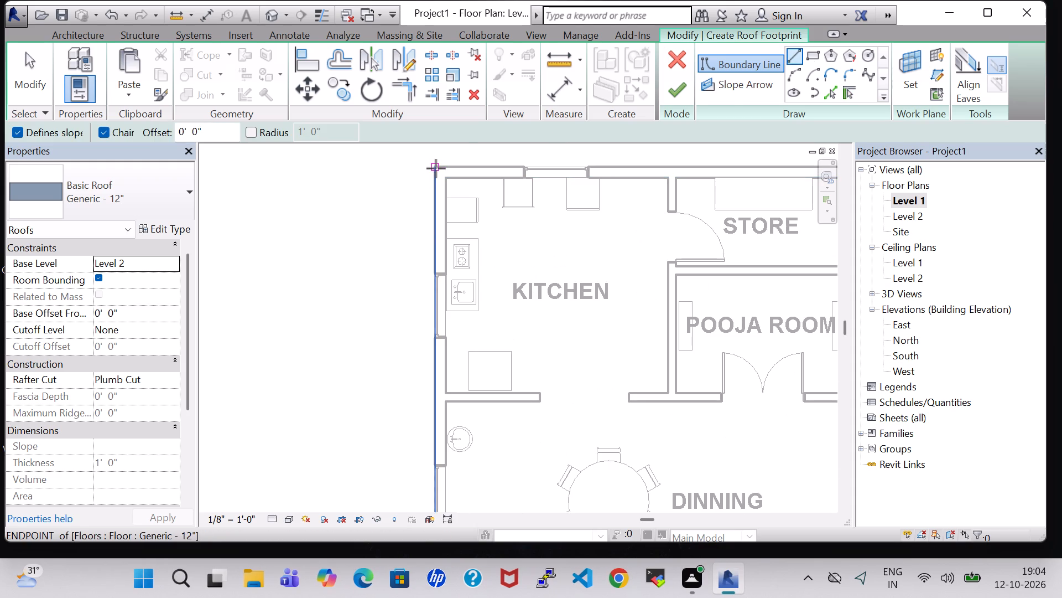
click(436, 168)
middle_drag(641, 174, 121, 179)
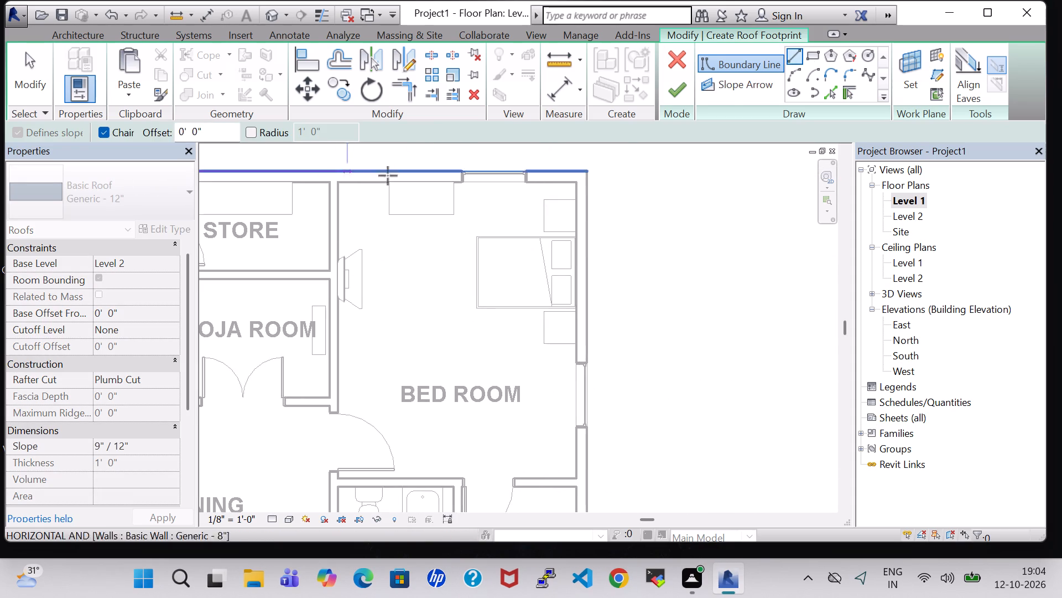
click(587, 175)
Close the roof boundary along the bedroom-side wall, the 41'-6" front wall line behind the portico, and the kitchen-side exterior wall.
middle_drag(628, 366, 642, 283)
middle_drag(633, 372, 627, 324)
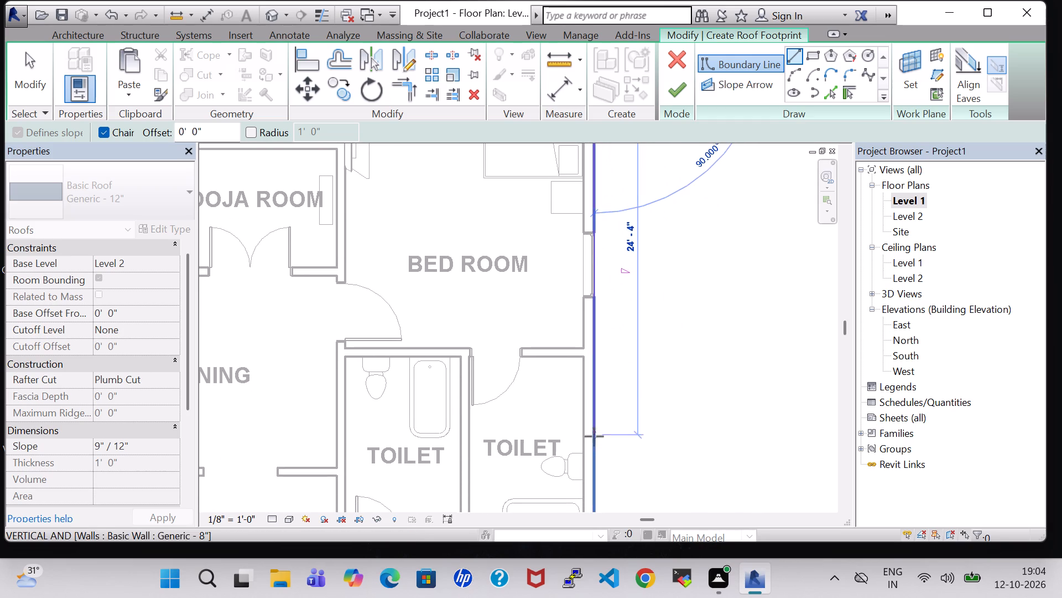
middle_drag(594, 436, 627, 188)
middle_drag(624, 384, 631, 202)
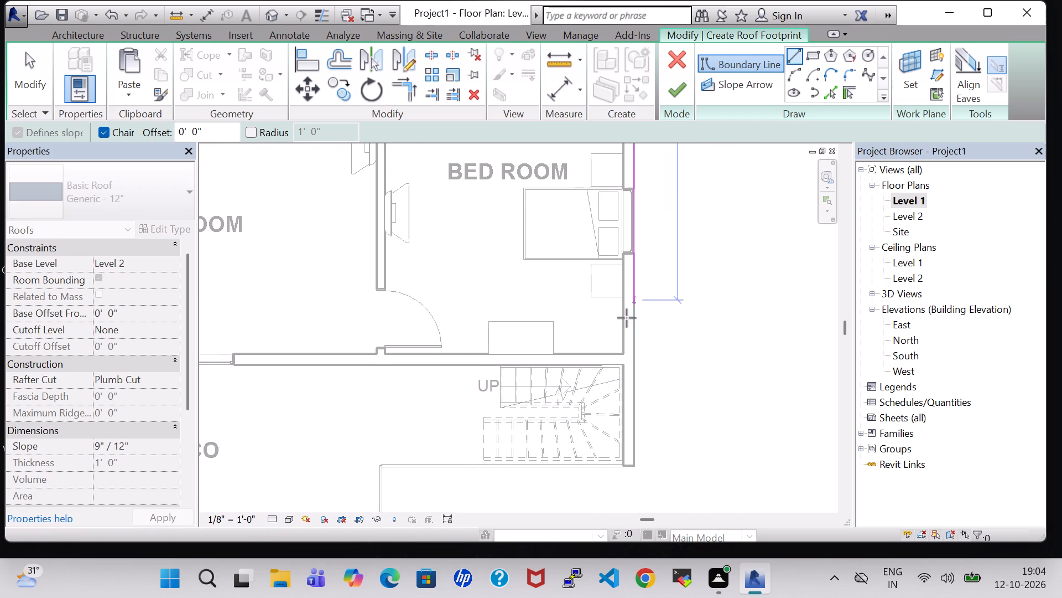
click(634, 365)
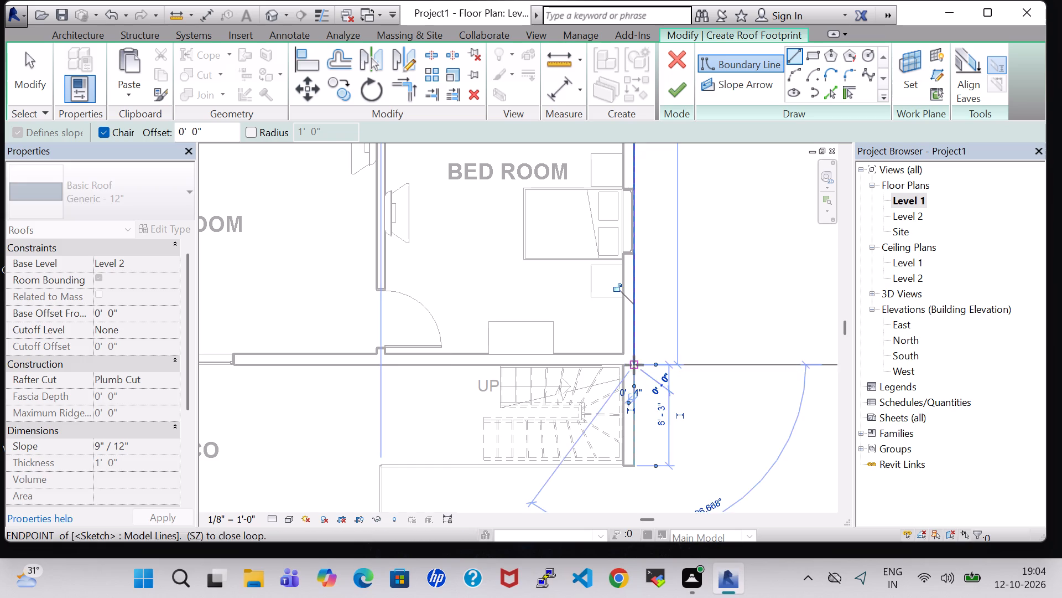
middle_drag(293, 362, 668, 391)
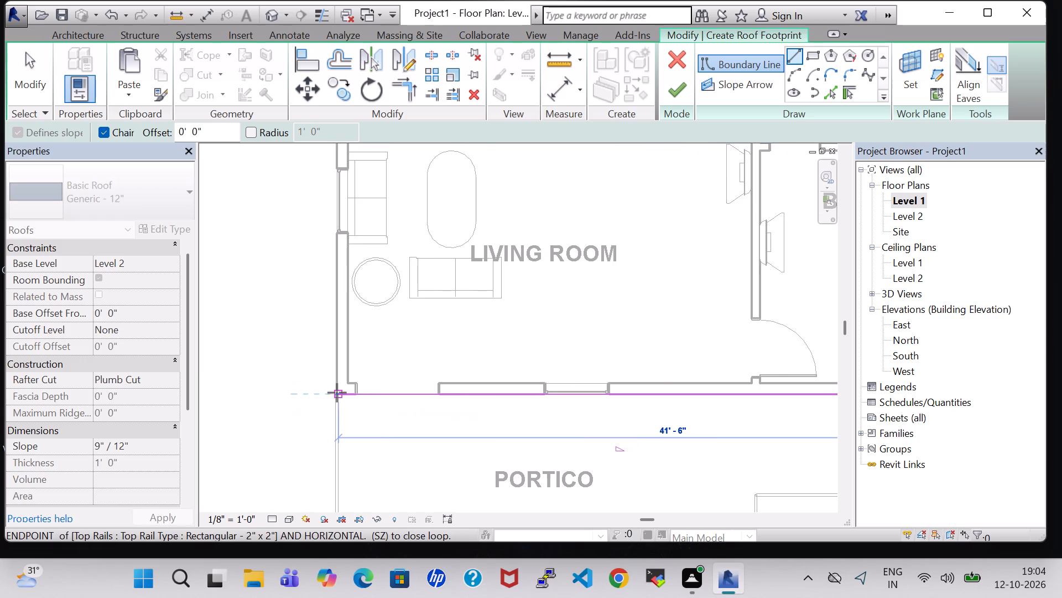
click(337, 393)
middle_drag(336, 322, 346, 431)
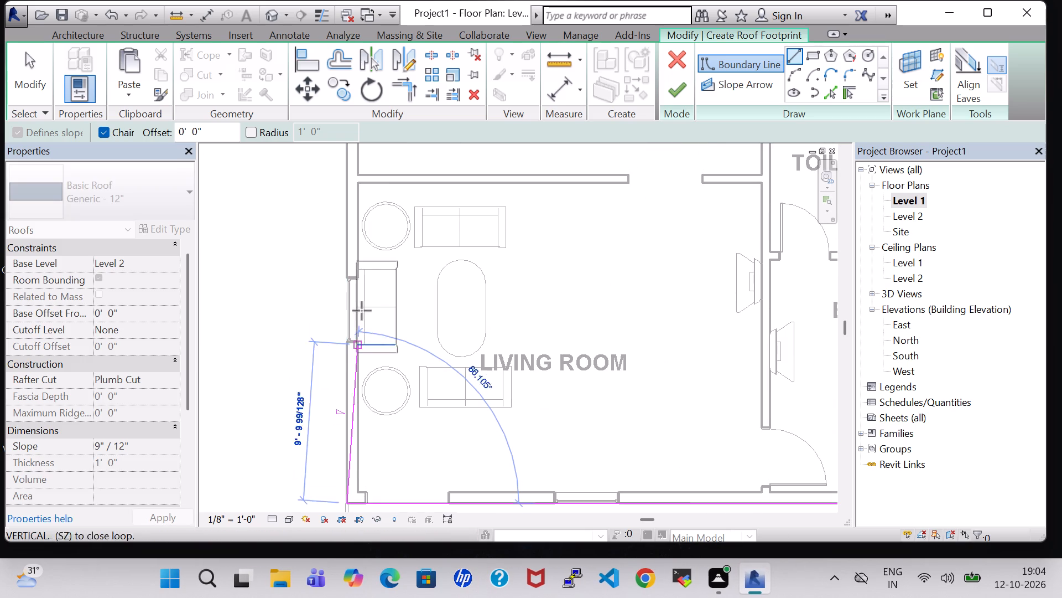
middle_drag(352, 216, 363, 425)
middle_drag(363, 241, 407, 448)
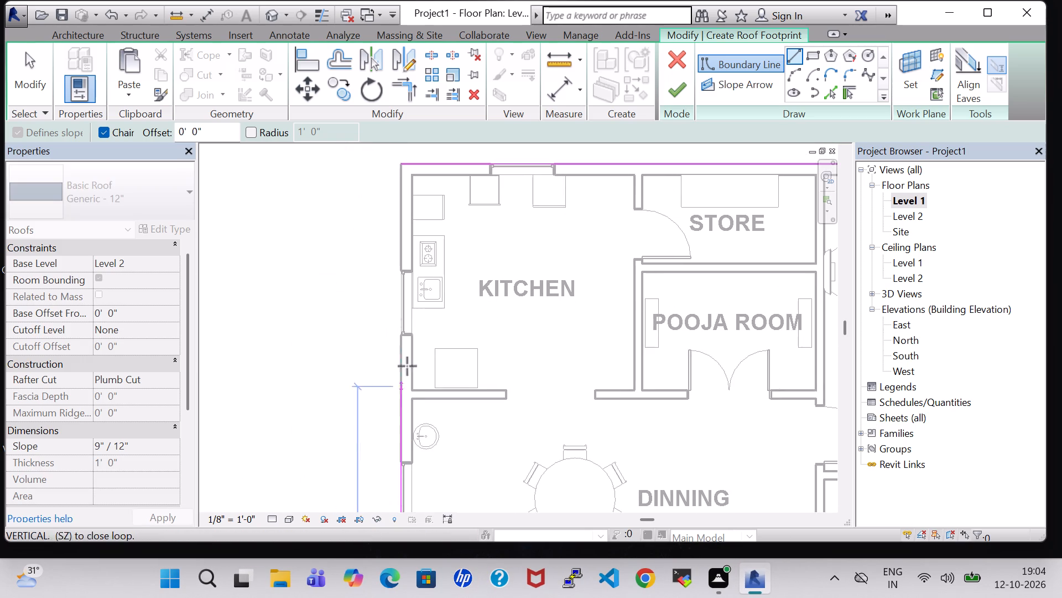
click(401, 163)
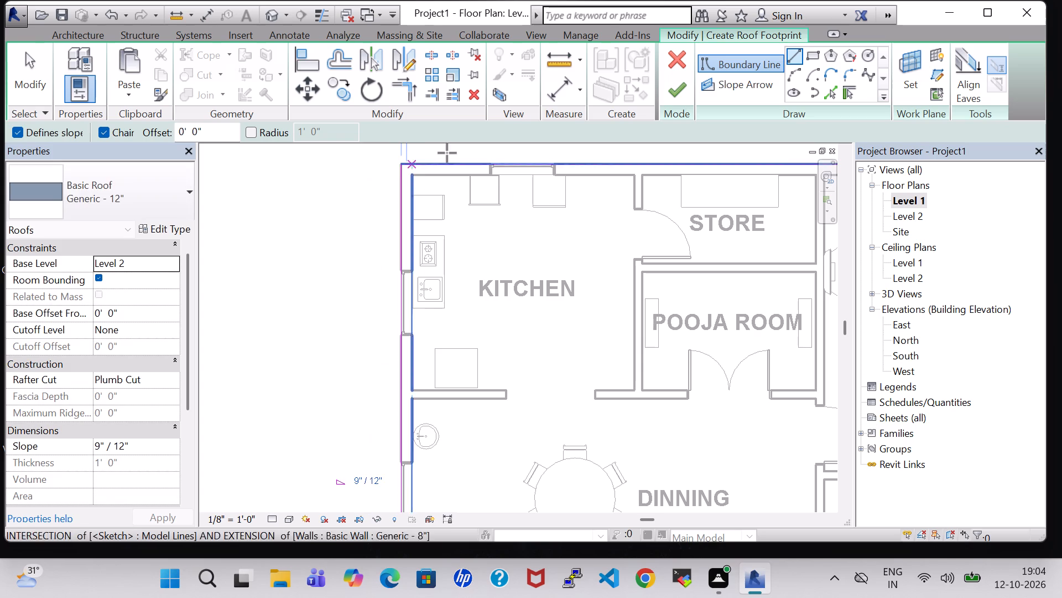
Turn off slope definition for new boundary lines, finish the roof footprint, and attach the highlighted walls to the roof.
click(13, 133)
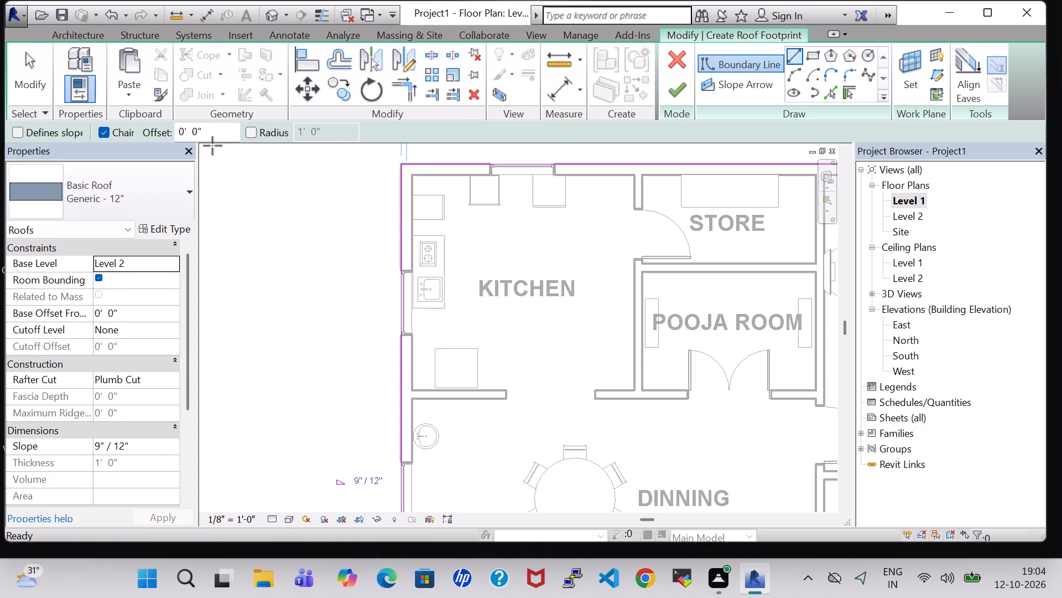
click(685, 83)
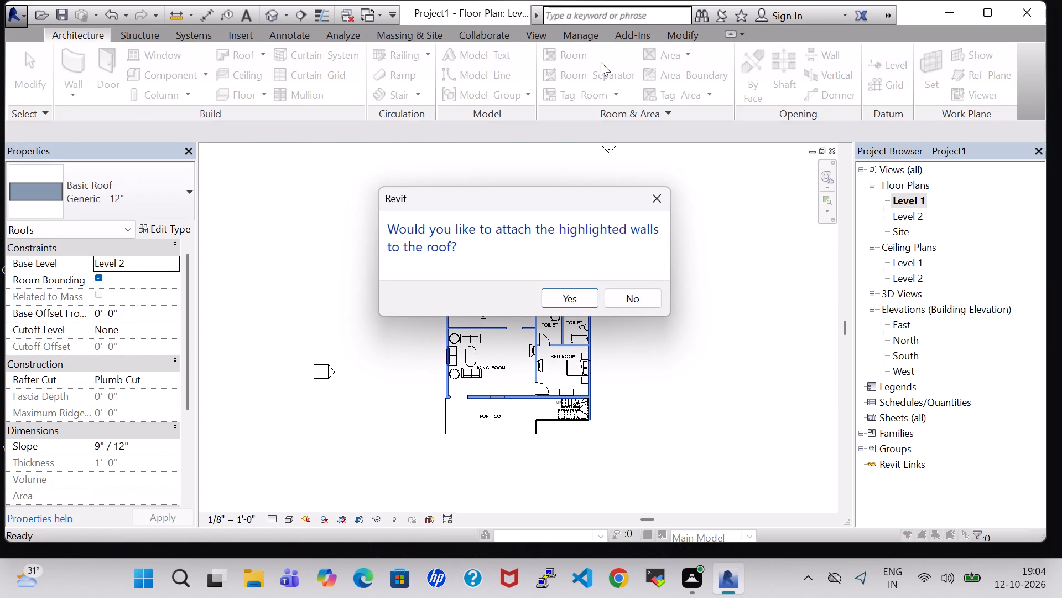
click(576, 300)
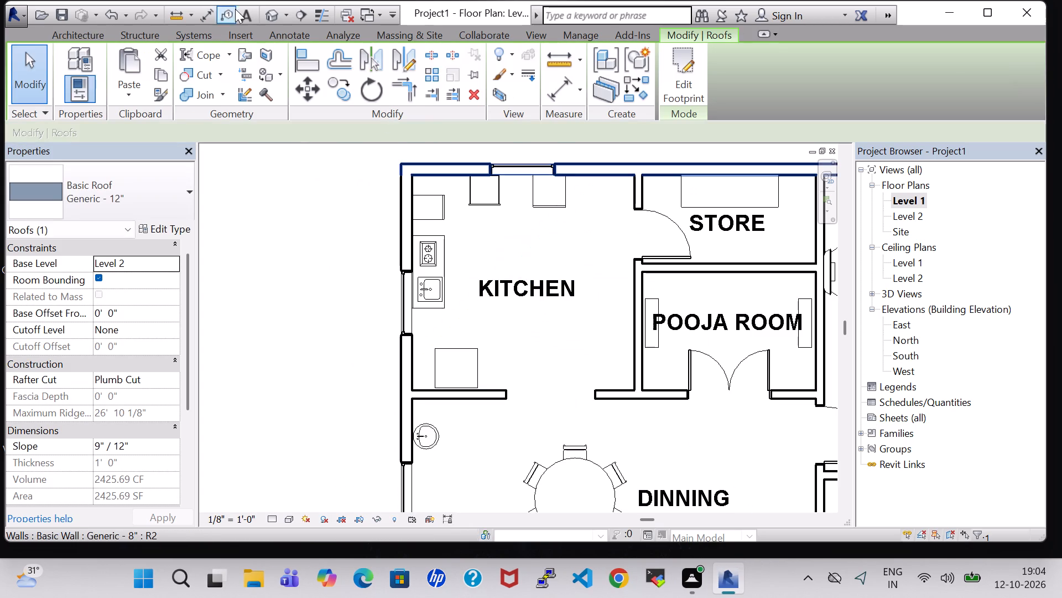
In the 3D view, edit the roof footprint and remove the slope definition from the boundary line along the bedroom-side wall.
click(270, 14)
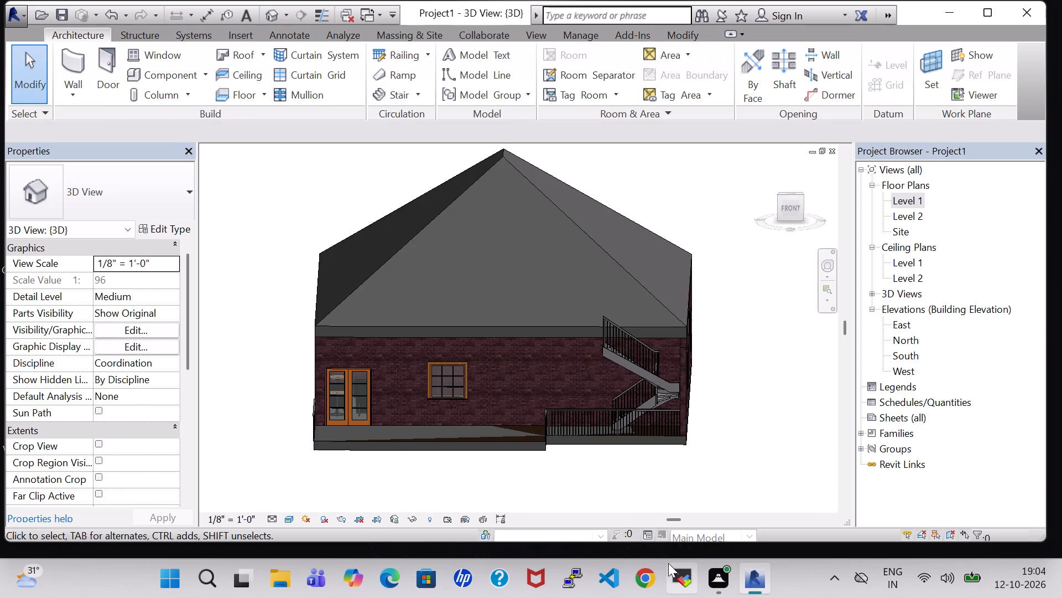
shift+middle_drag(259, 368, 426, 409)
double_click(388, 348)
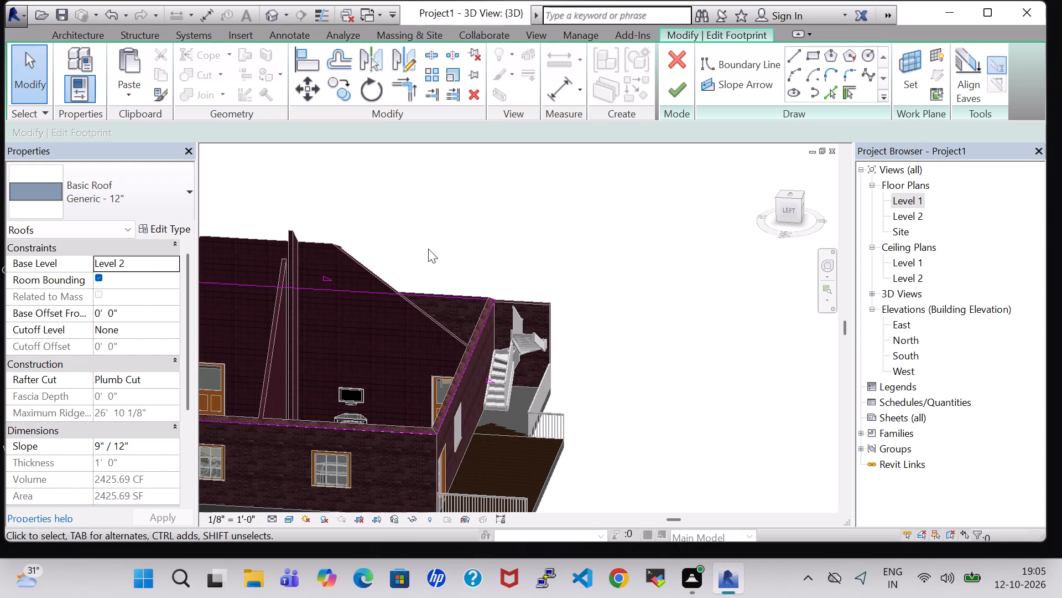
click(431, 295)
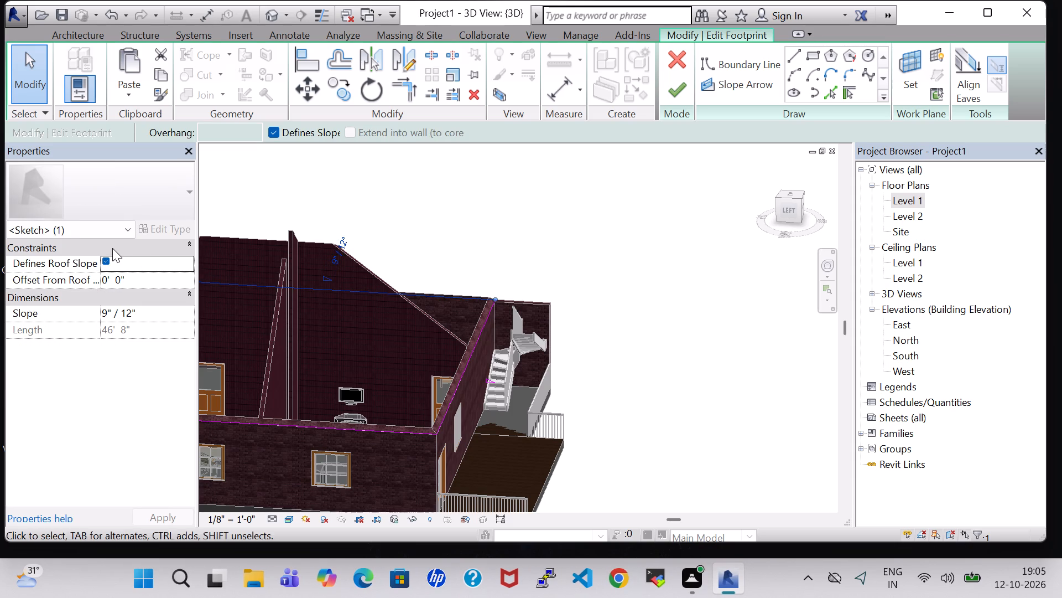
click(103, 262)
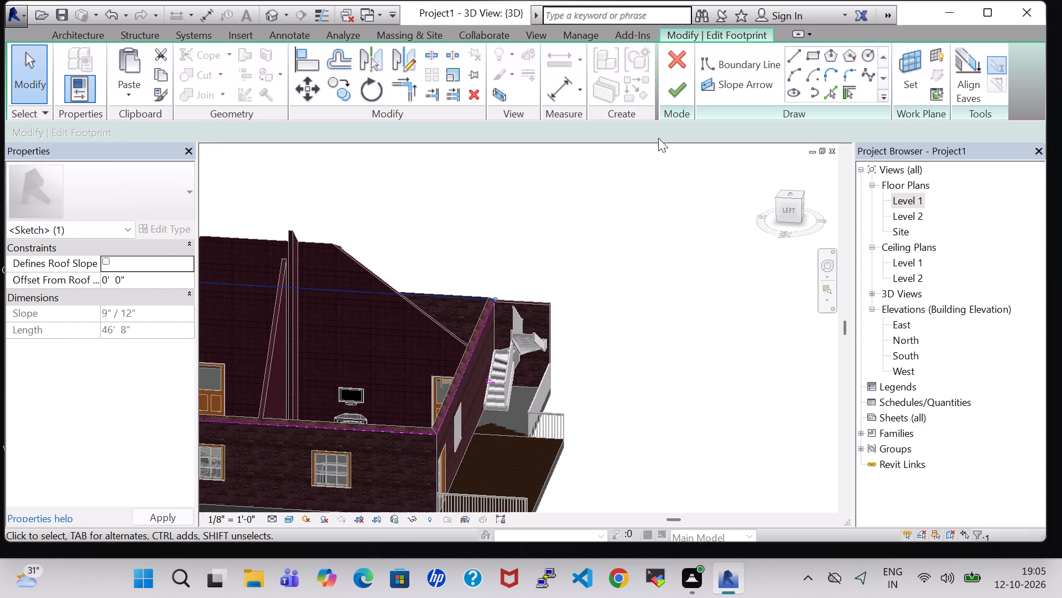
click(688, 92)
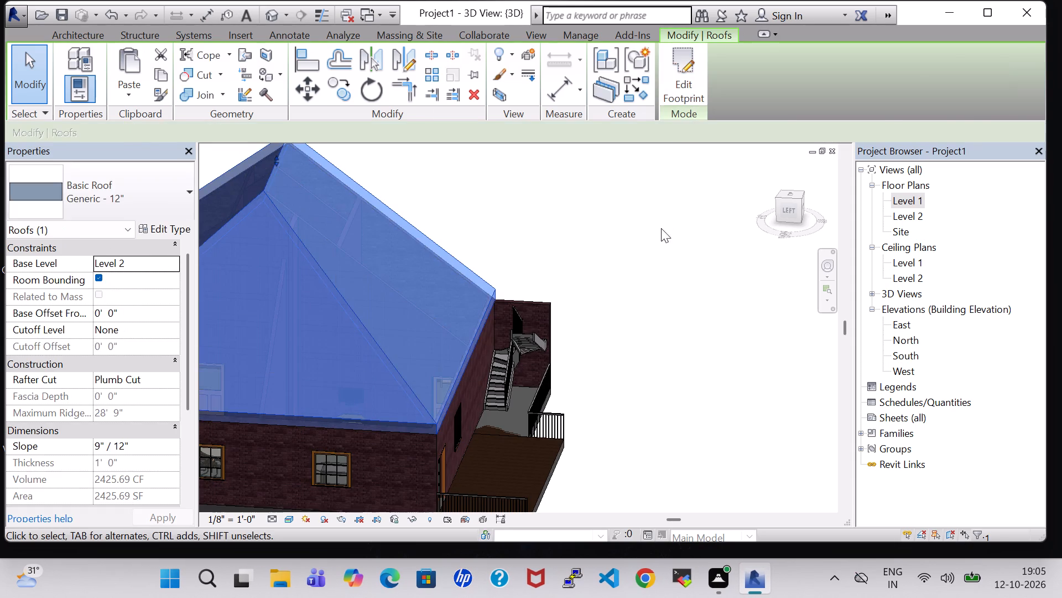
Check the roof shape from the front and side, and delete the Generic - 12" roof from the house.
click(658, 248)
scroll(659, 248, down, 3)
shift+middle_drag(682, 275, 634, 304)
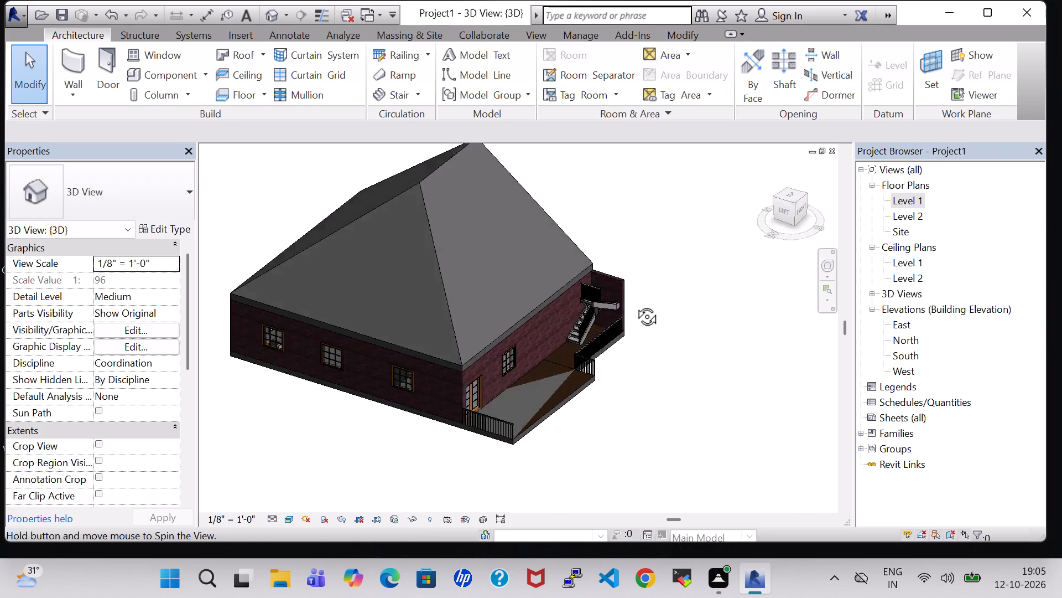
shift+middle_drag(634, 304, 547, 244)
shift+middle_drag(699, 296, 647, 290)
double_click(668, 174)
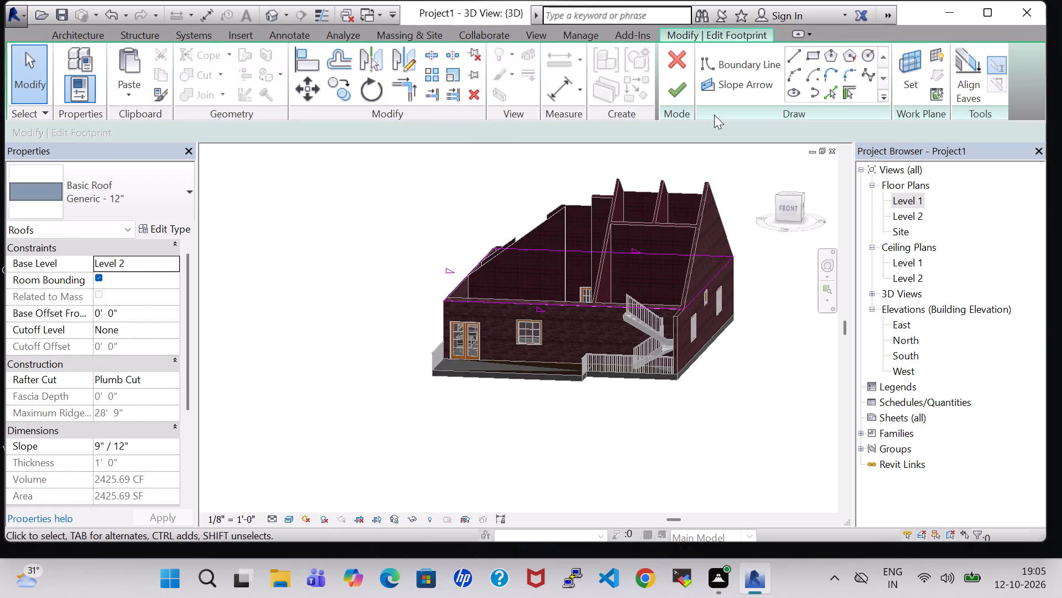
click(685, 71)
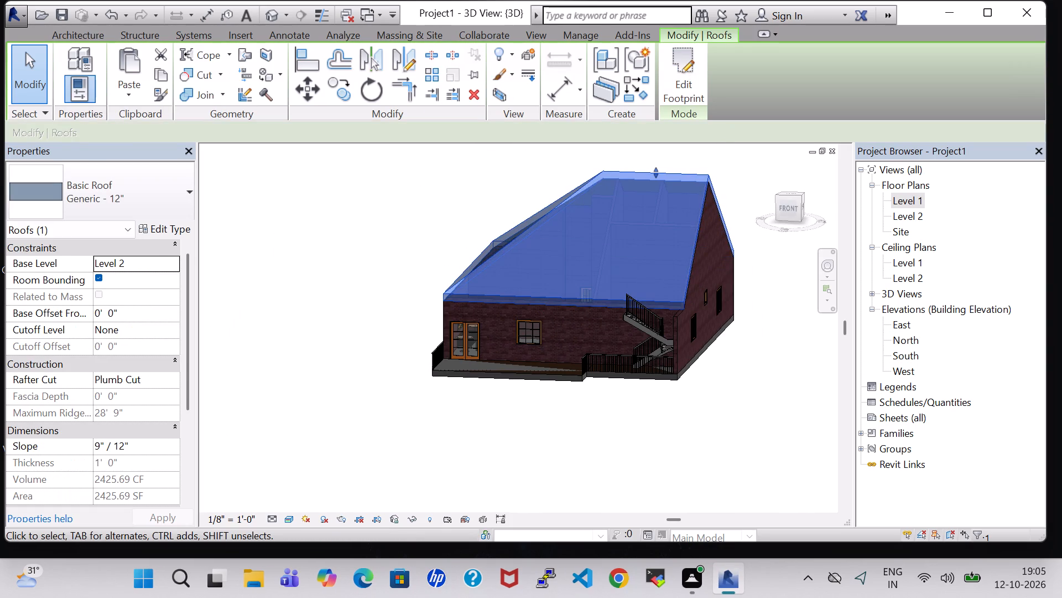
click(588, 305)
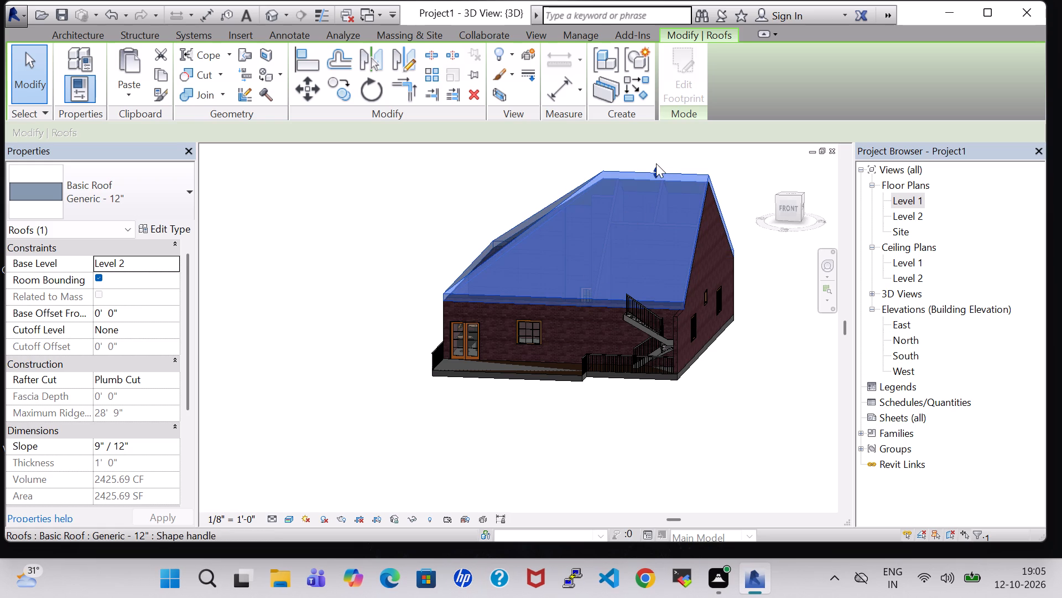
key(Delete)
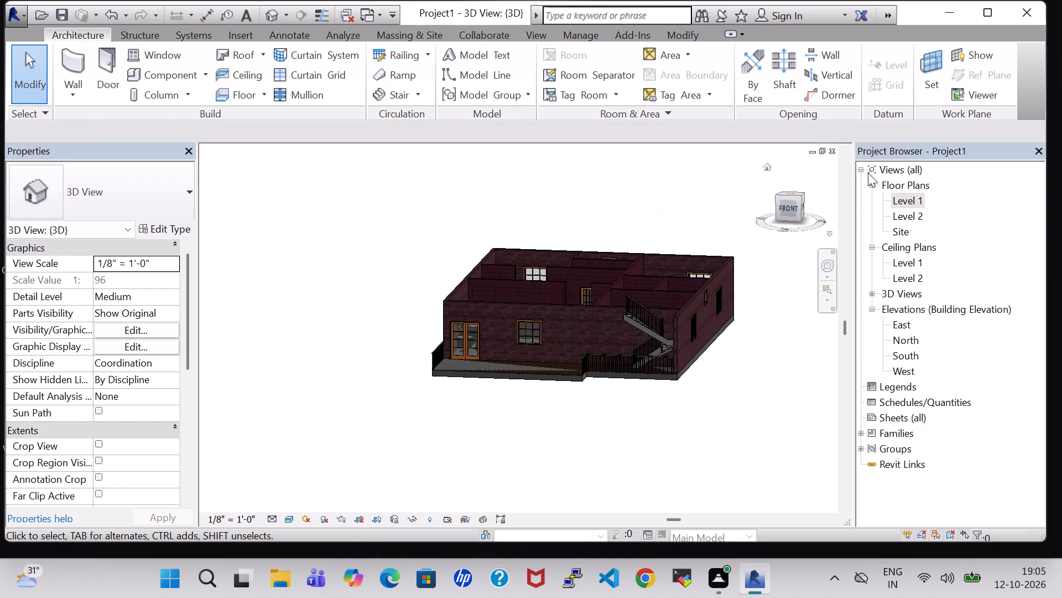
In the Level 1 plan, load the RPC Picture Frame family from the US Imperial library's Entourage folder.
double_click(918, 198)
scroll(634, 330, down, 1)
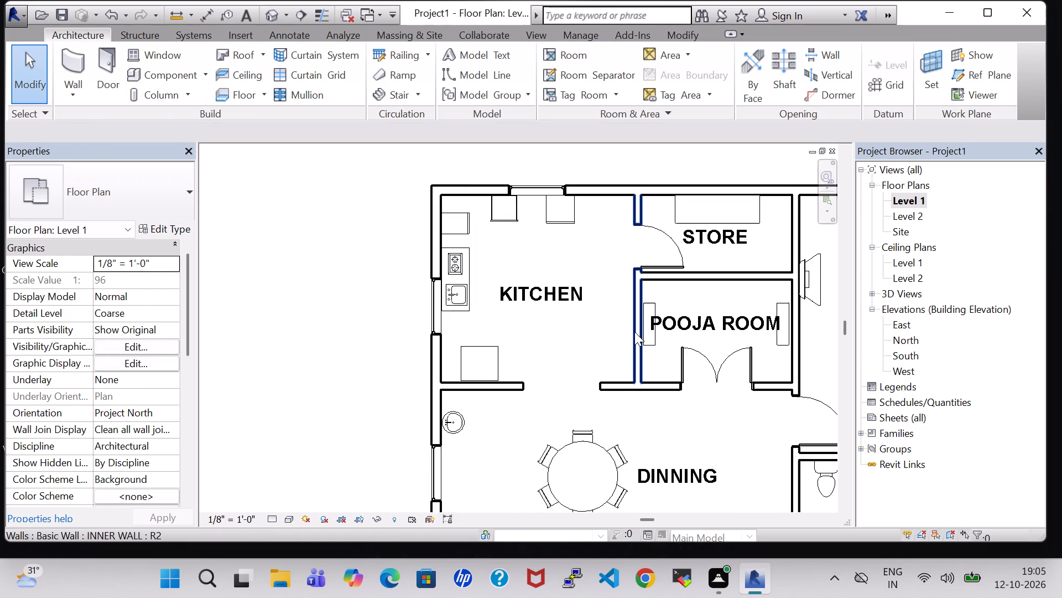
scroll(634, 332, down, 1)
middle_drag(633, 332, 425, 306)
scroll(436, 293, down, 1)
middle_drag(502, 365, 515, 333)
scroll(515, 333, down, 3)
middle_drag(754, 376, 770, 324)
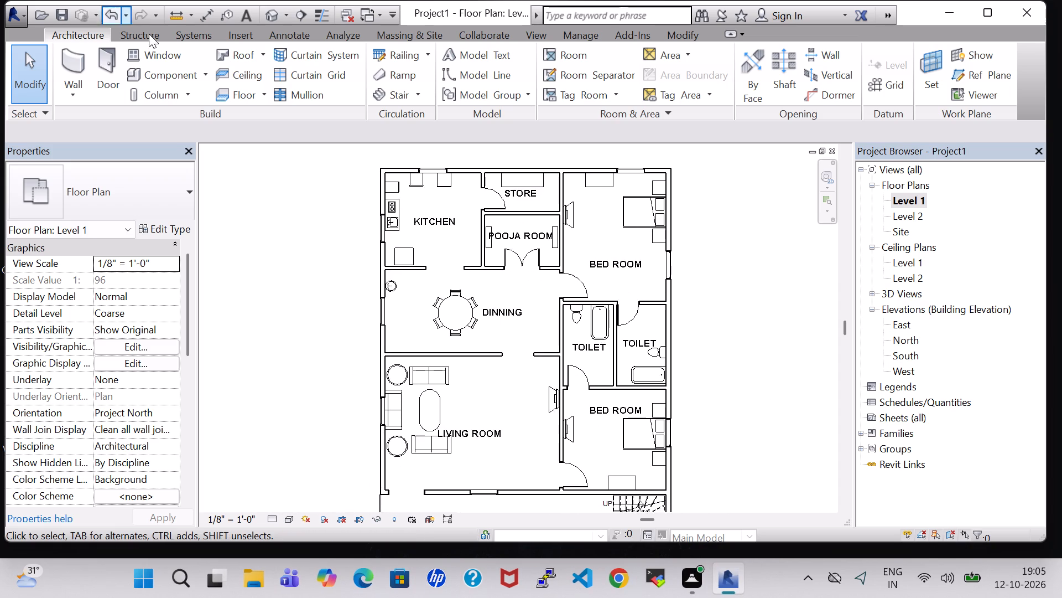
click(179, 69)
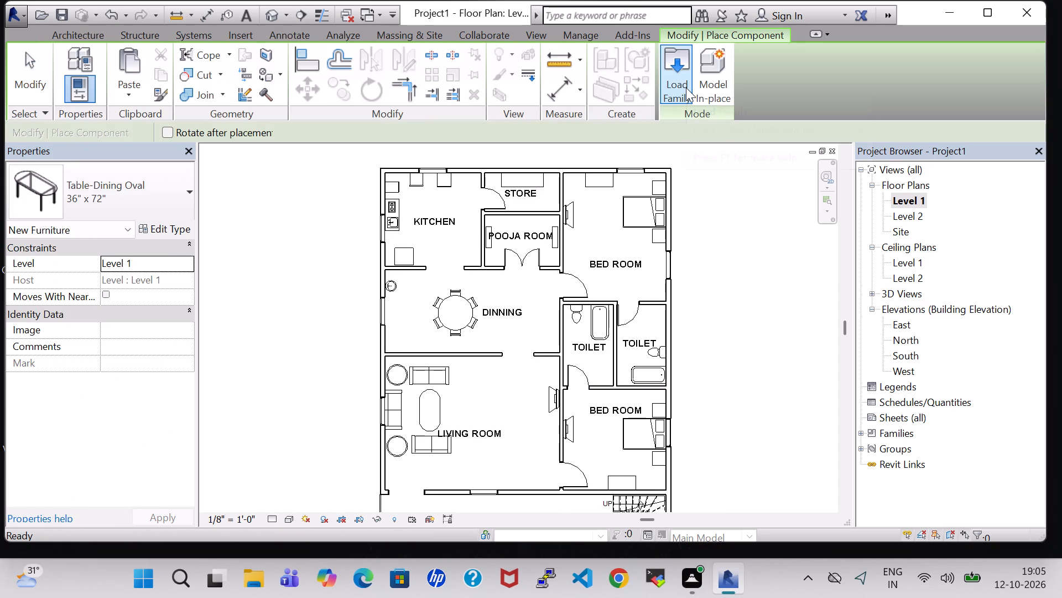
click(686, 87)
scroll(546, 274, down, 2)
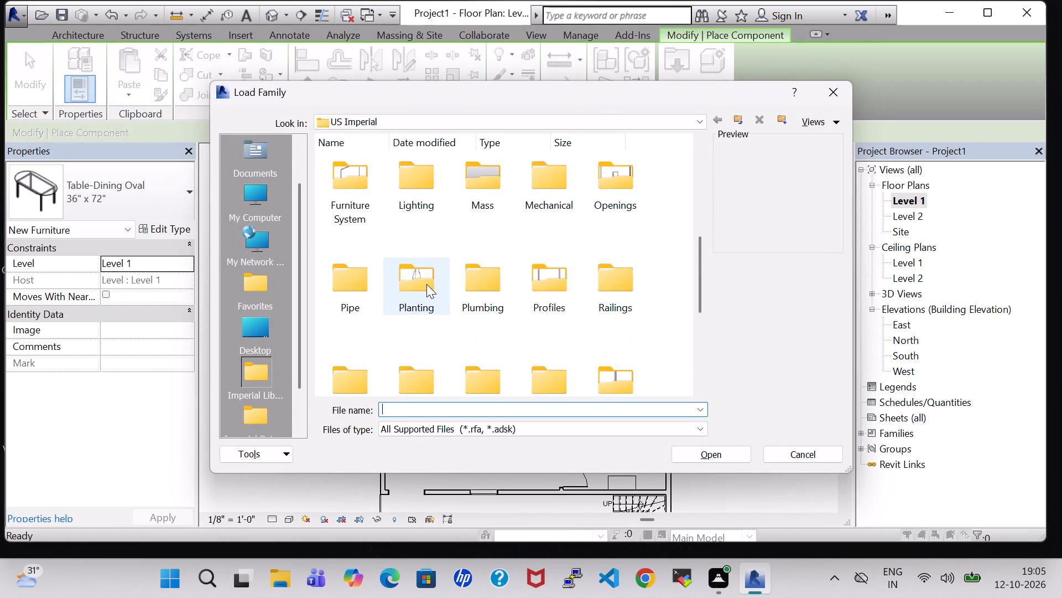
double_click(426, 280)
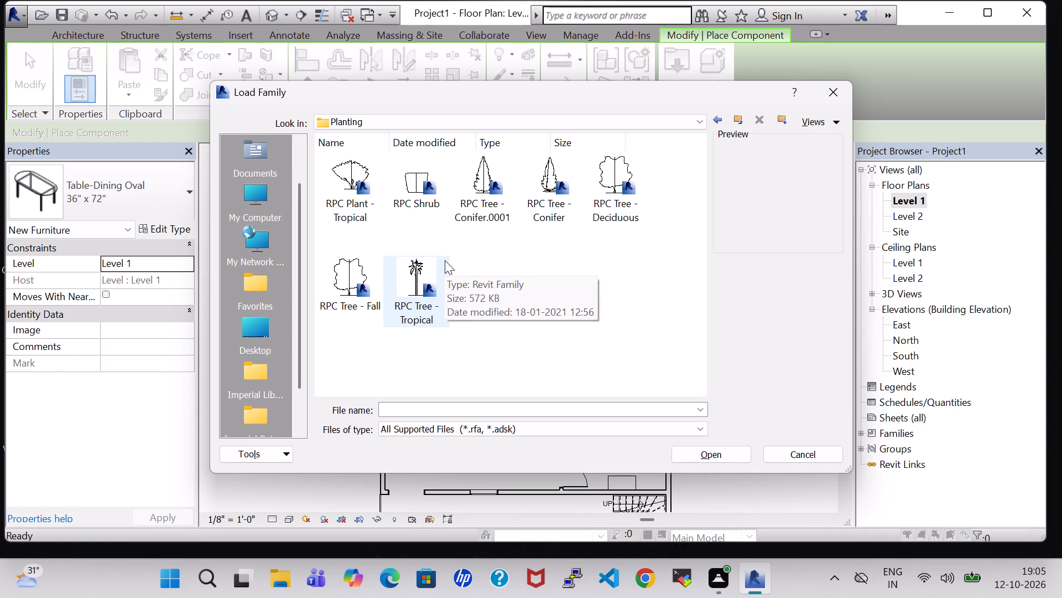
click(715, 116)
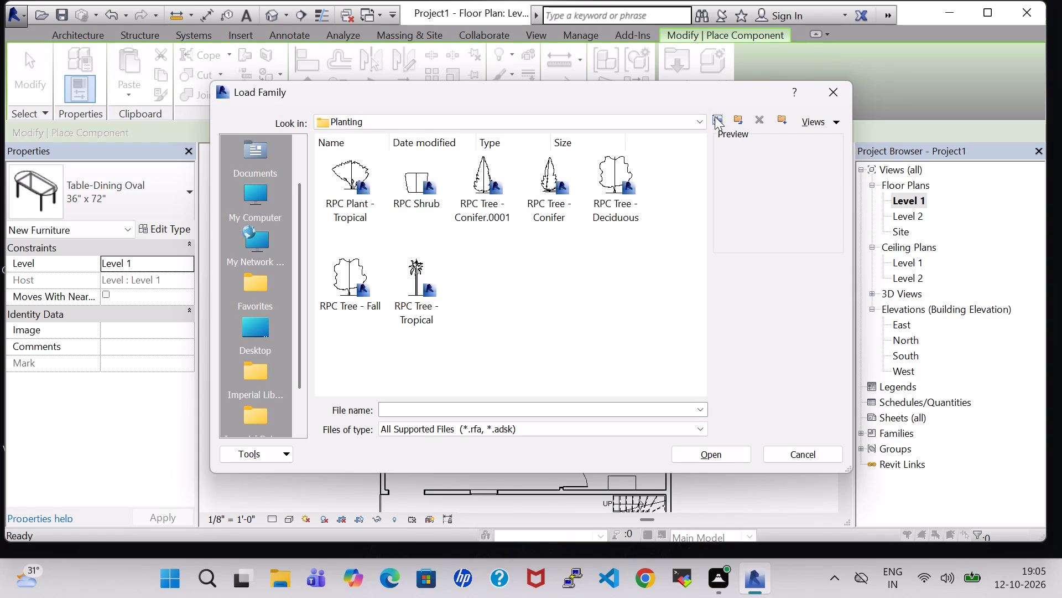
scroll(421, 323, down, 1)
double_click(487, 238)
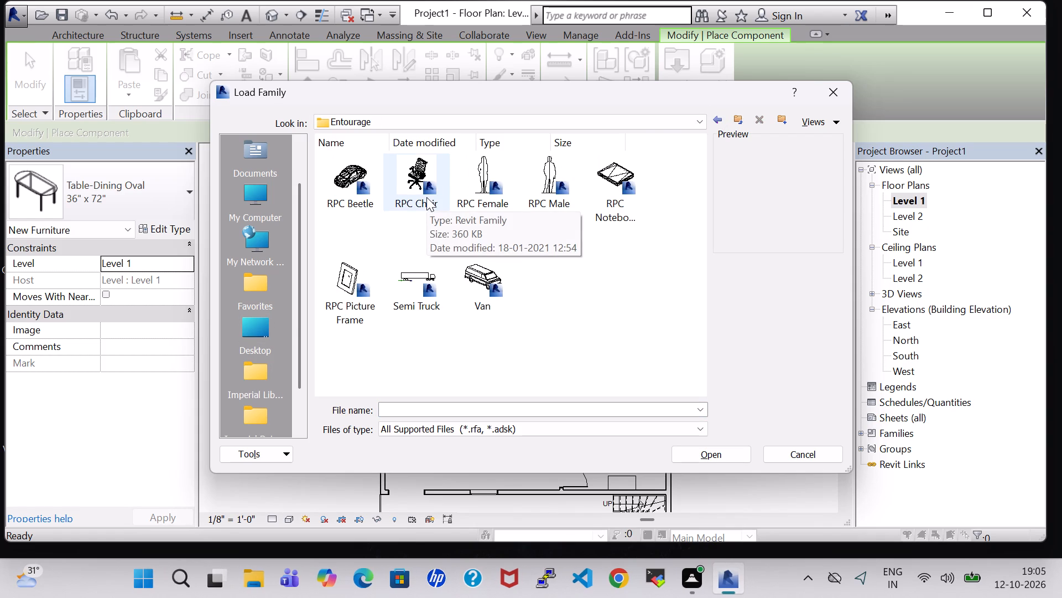
click(351, 269)
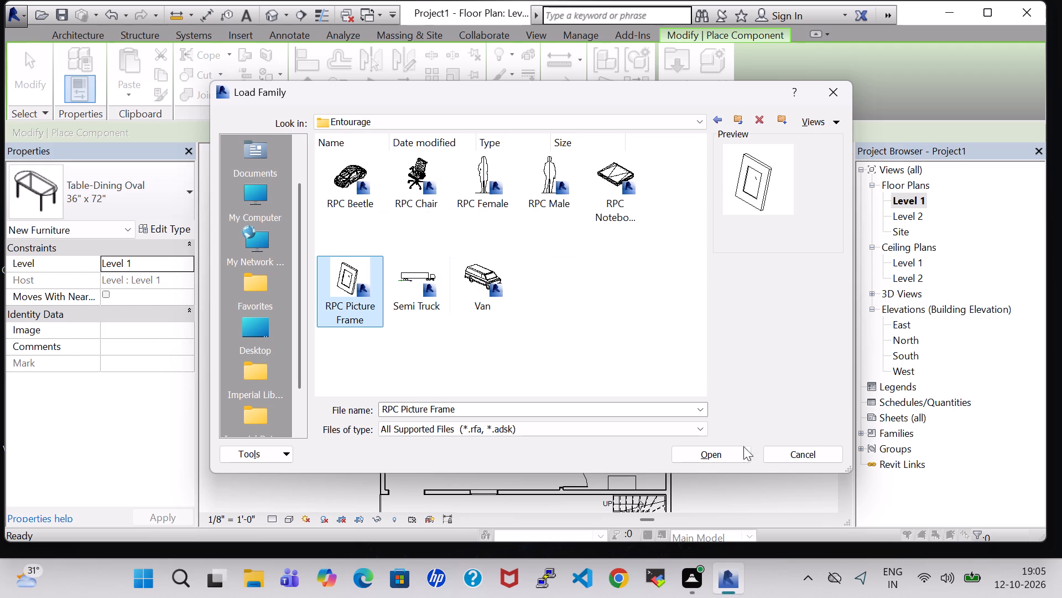
click(735, 450)
Place a picture frame on the living room face of the wall shared with the dining area, behind the two-seat sofa.
scroll(281, 319, up, 3)
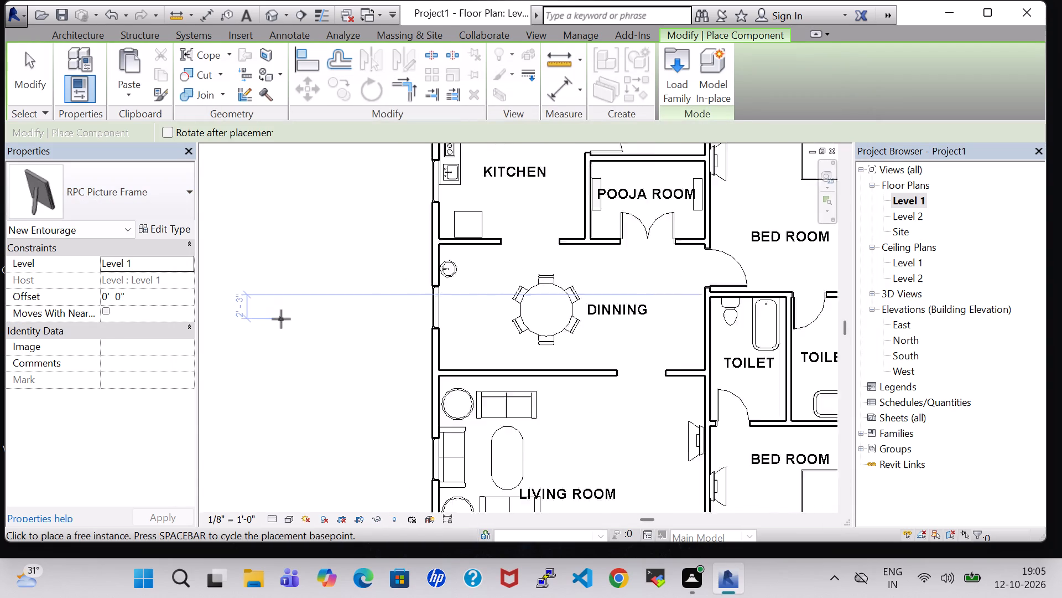
scroll(281, 319, up, 3)
scroll(603, 380, up, 4)
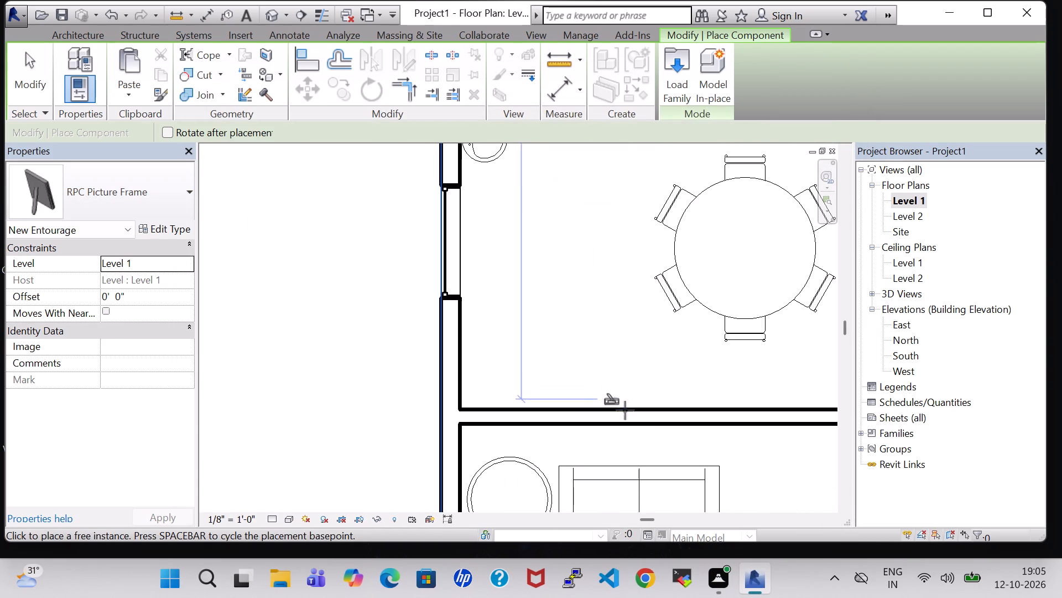
scroll(657, 430, down, 3)
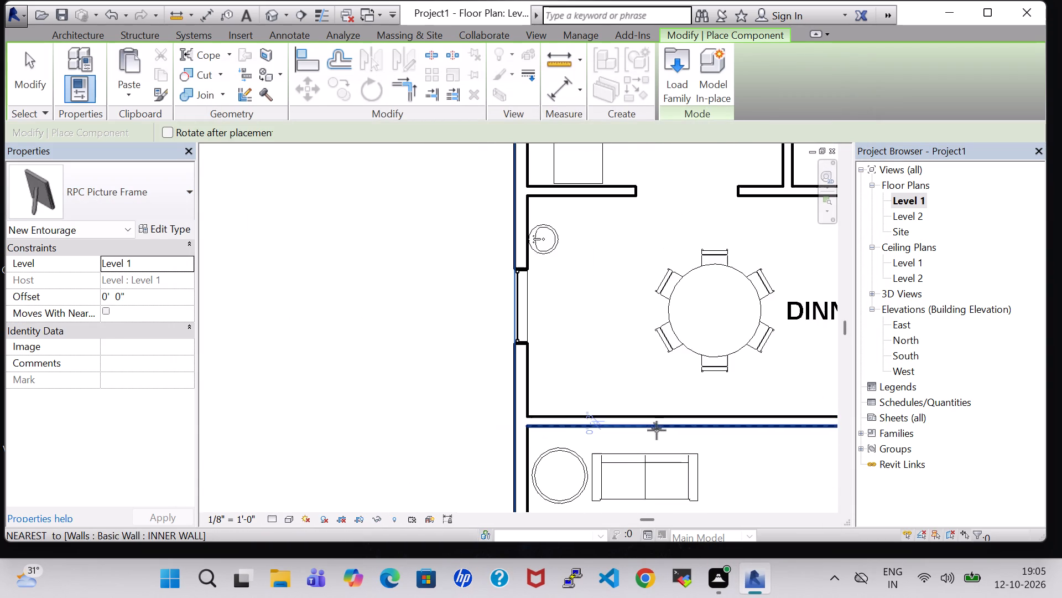
middle_drag(657, 430, 592, 217)
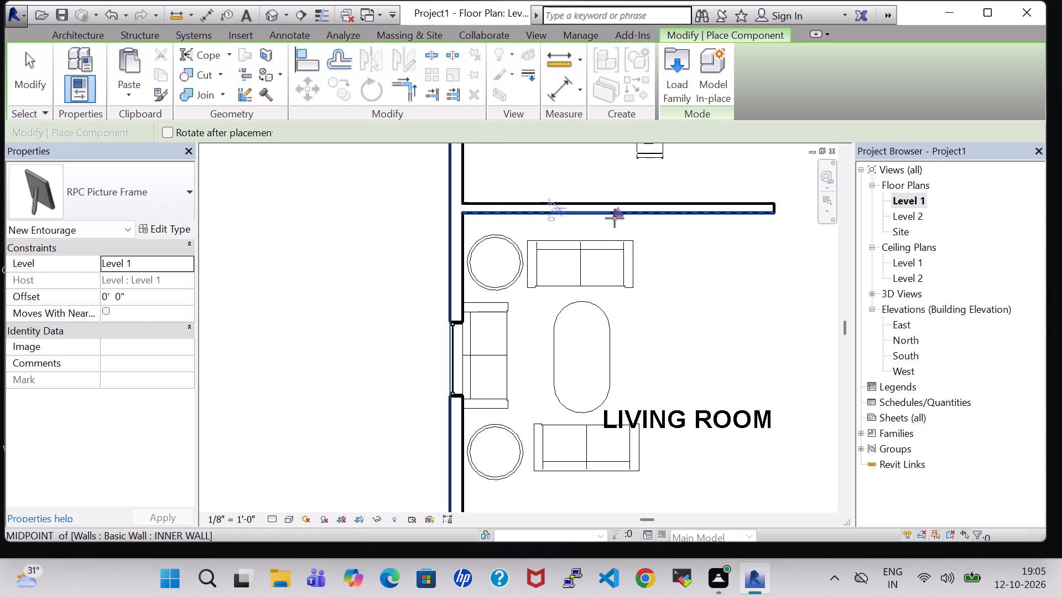
scroll(614, 219, up, 2)
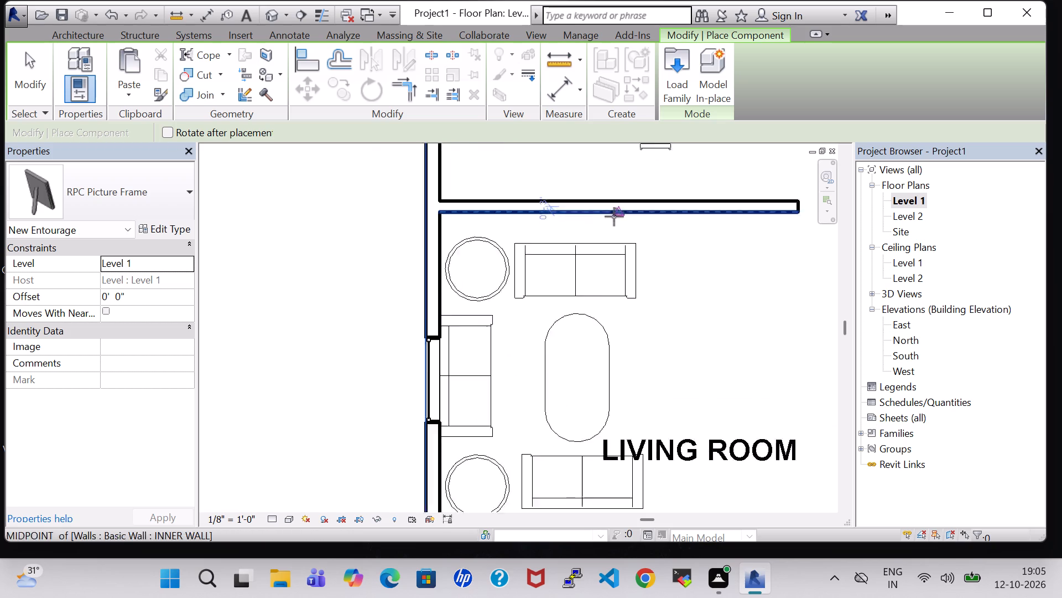
scroll(614, 216, up, 2)
click(610, 216)
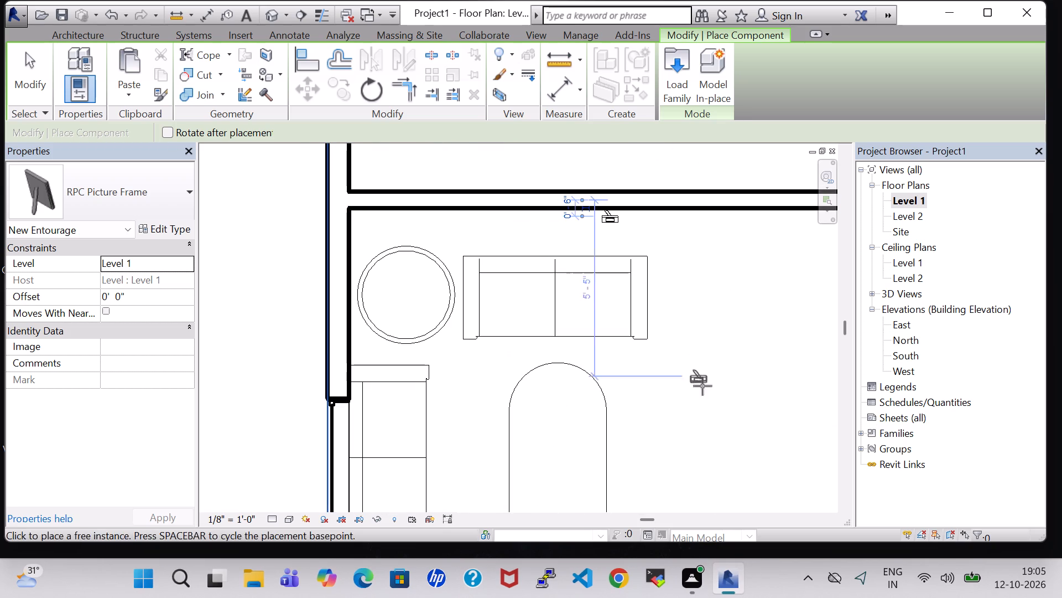
Rotate a second picture frame and place it on the living room face of the portico wall, between the entrance and the window.
middle_drag(702, 386, 690, 252)
scroll(690, 252, down, 4)
scroll(636, 521, down, 1)
middle_drag(647, 469, 572, 213)
key(space)
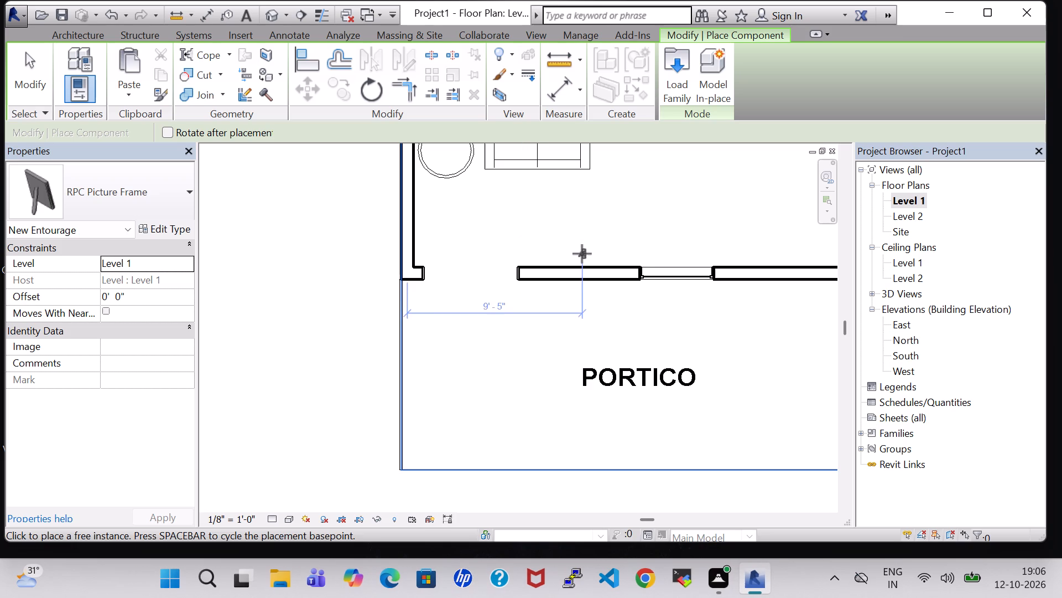
key(space)
scroll(582, 263, up, 3)
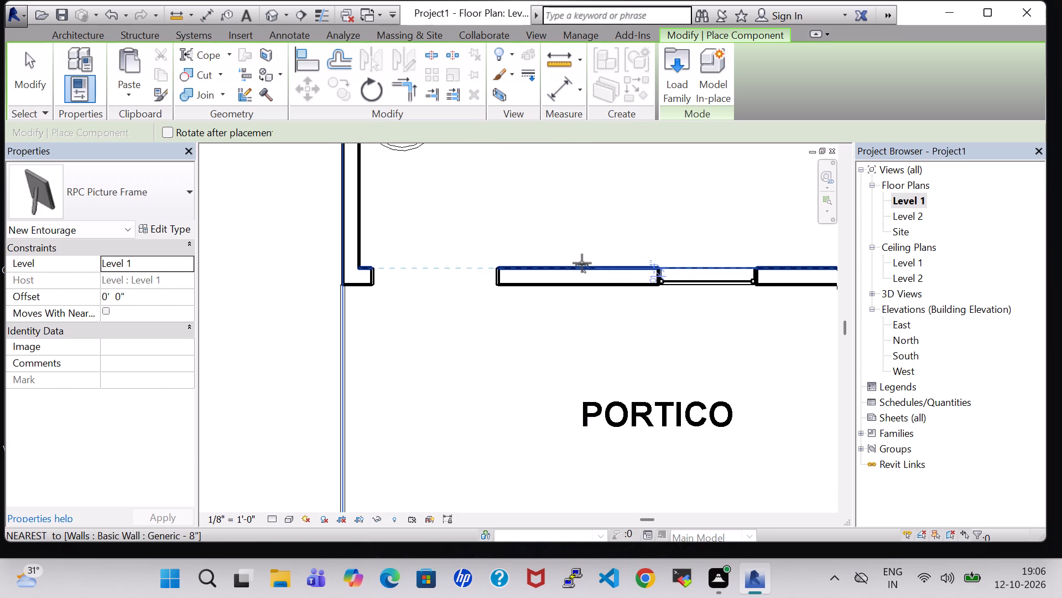
click(582, 263)
Place a third picture frame on the dining side of the living room partition, directly opposite the first frame, and end placement.
middle_drag(628, 237, 628, 436)
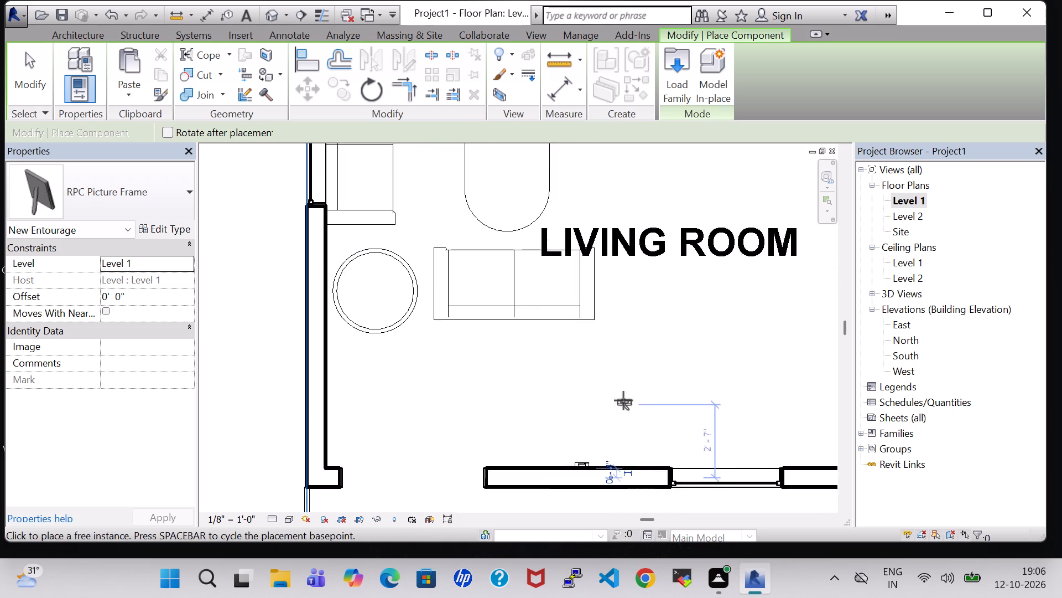
scroll(623, 400, down, 7)
middle_drag(644, 288, 654, 440)
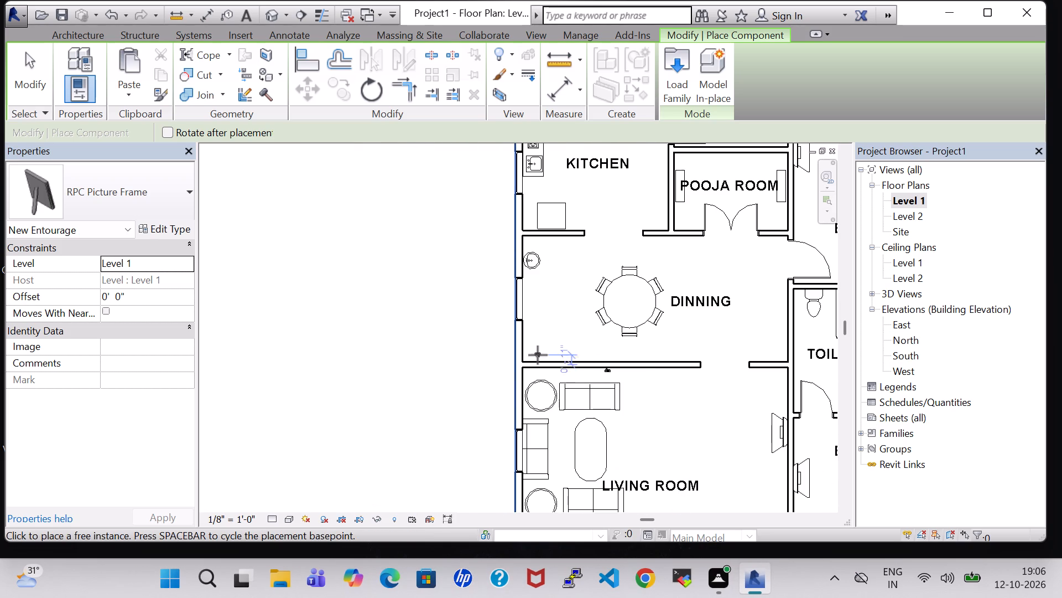
scroll(600, 355, up, 4)
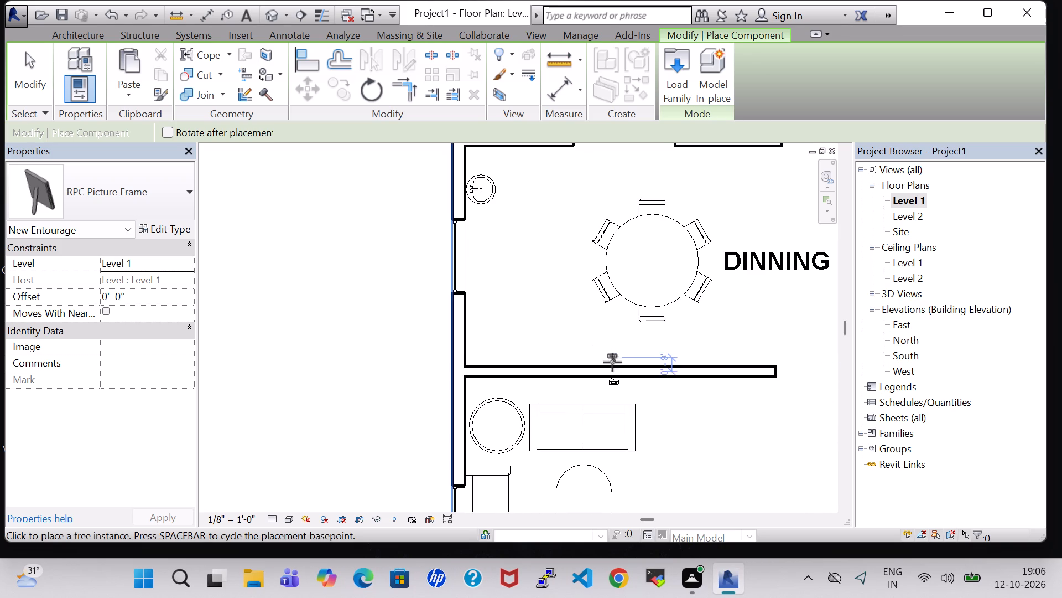
click(612, 362)
key(Escape)
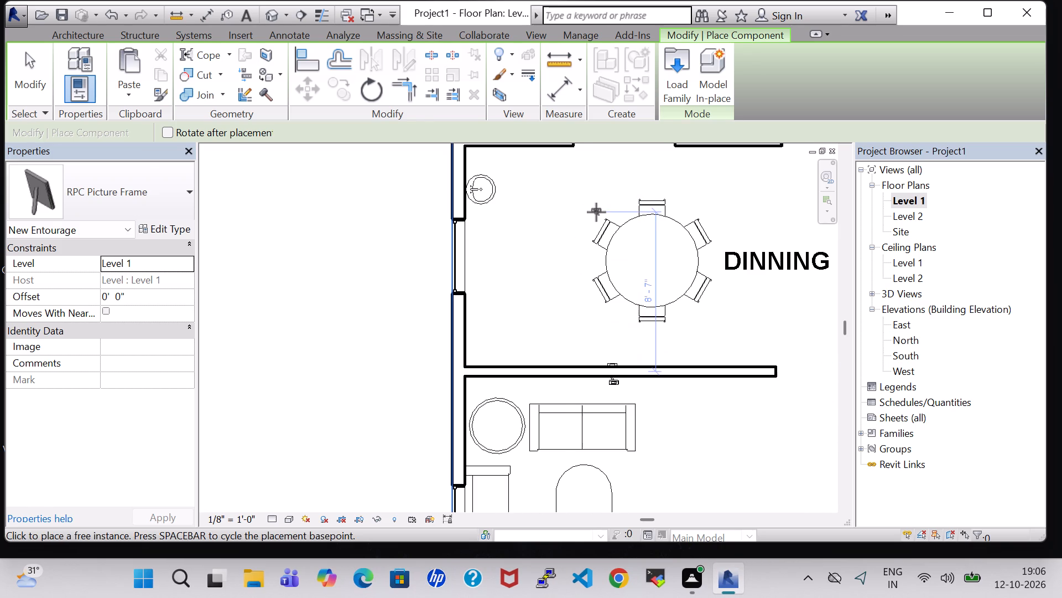
key(Escape)
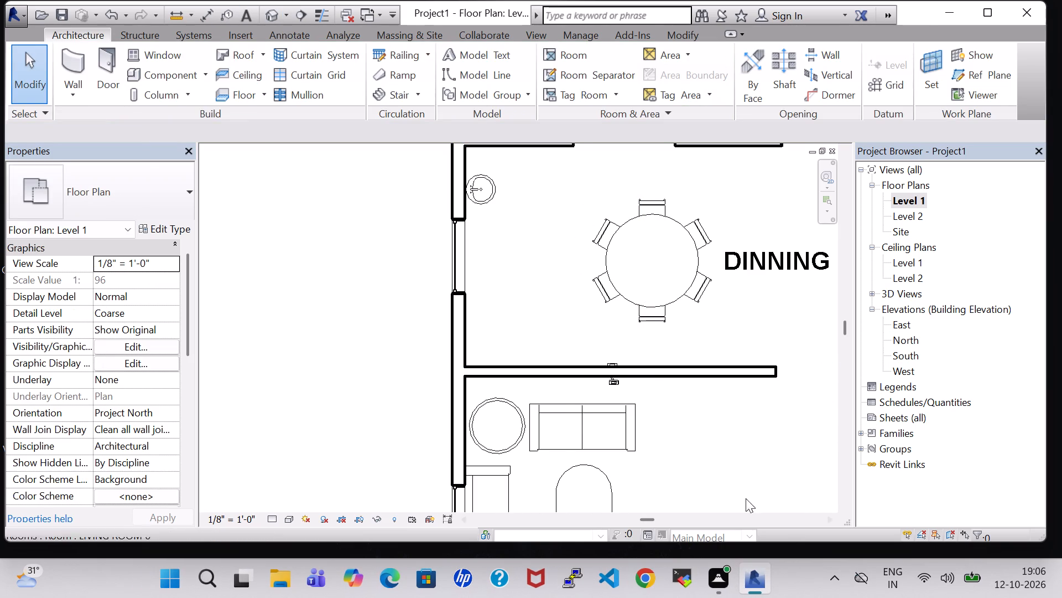
Set the offset of the dining-side picture frame to 4' 0".
click(619, 359)
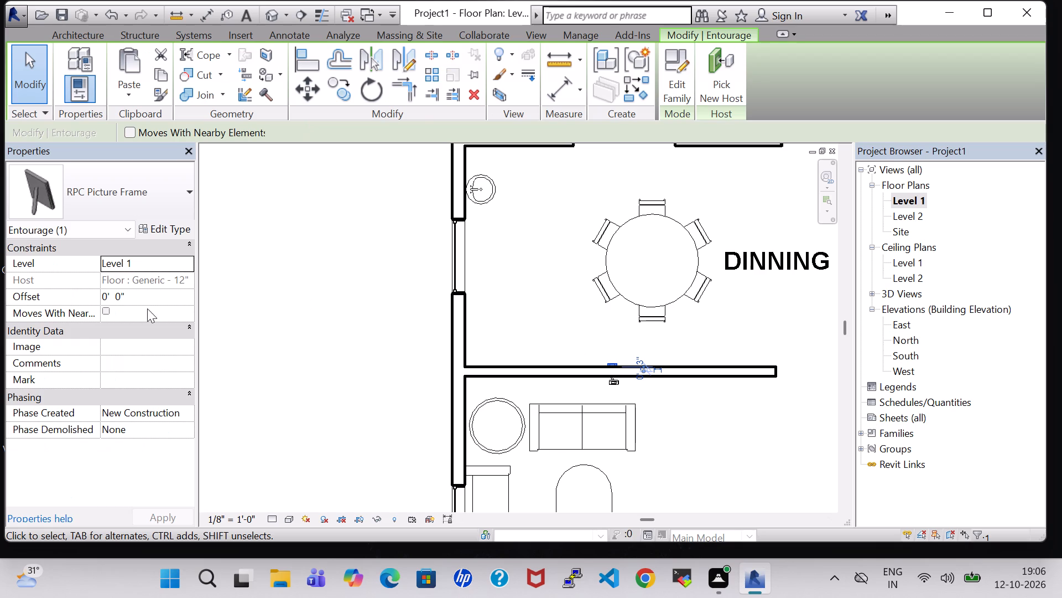
click(111, 293)
key(Left)
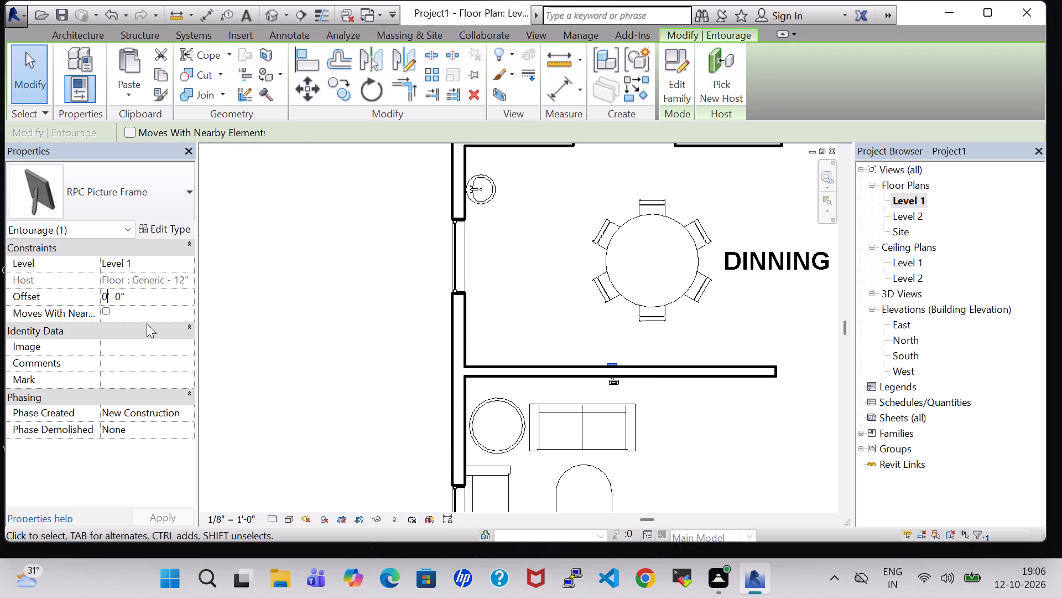
key(BackSpace)
key(4)
key(Return)
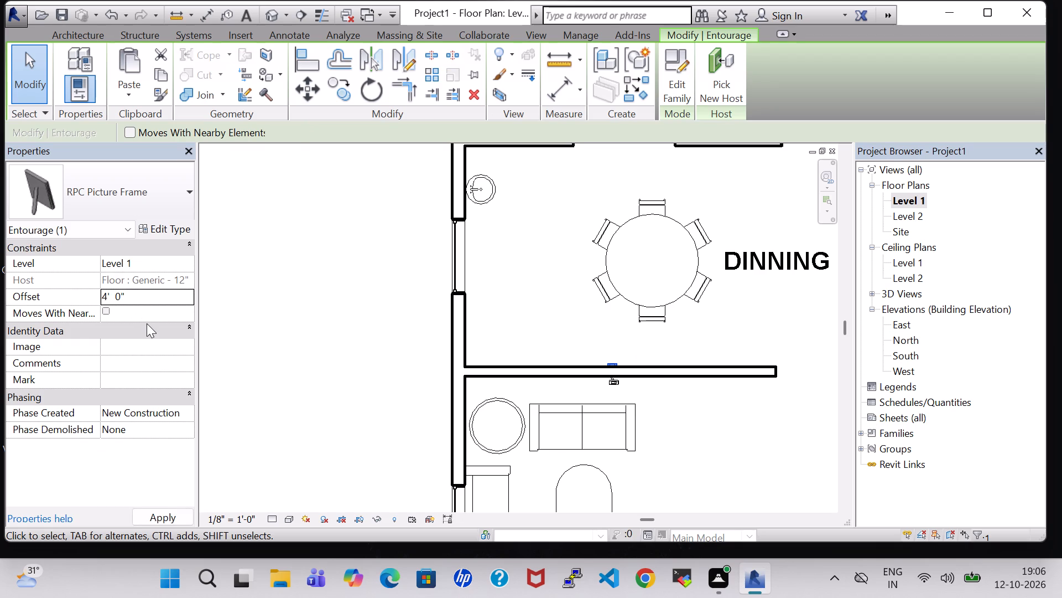
Set the offset of the picture frame on the living room face of the dining partition to 4' 0".
click(622, 385)
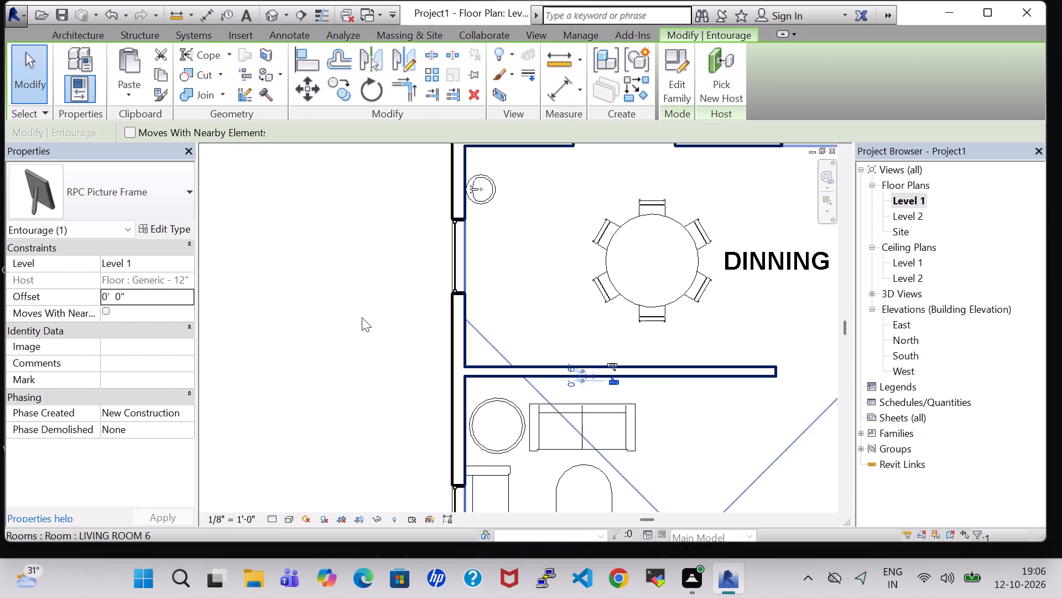
click(106, 299)
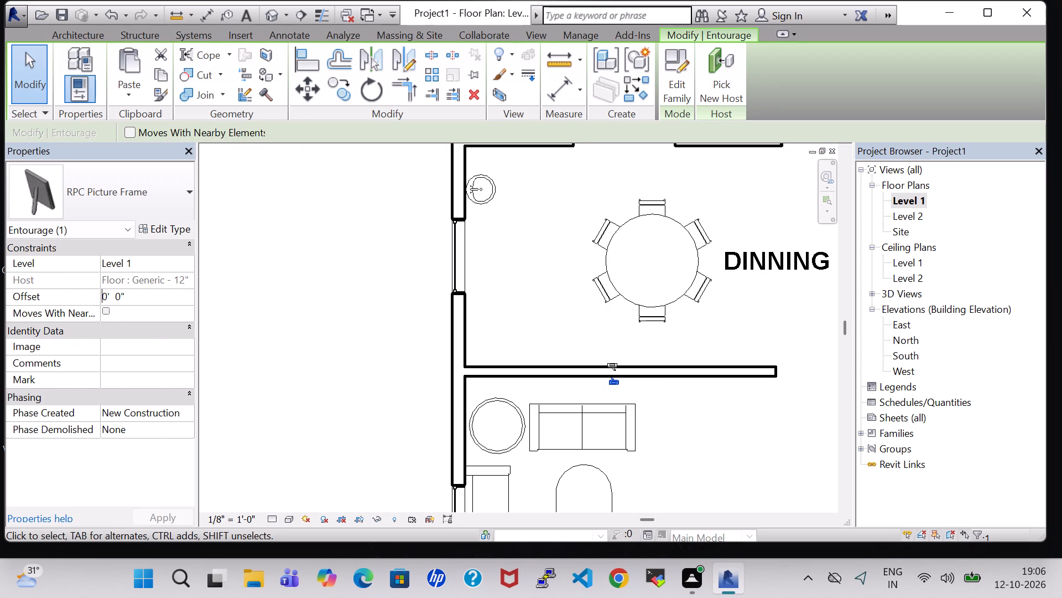
key(Right)
key(BackSpace)
key(4)
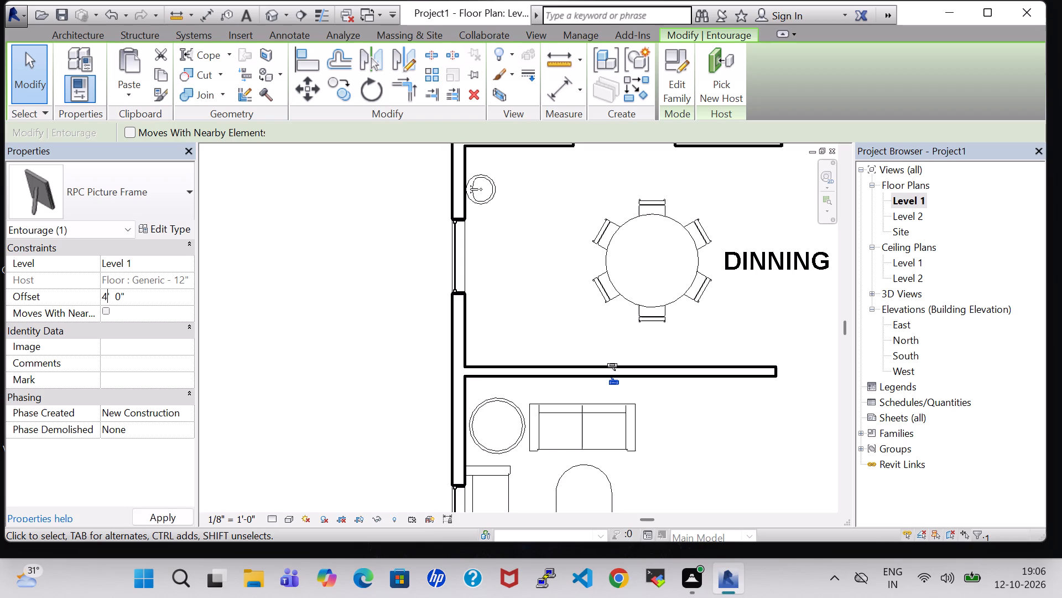
key(Return)
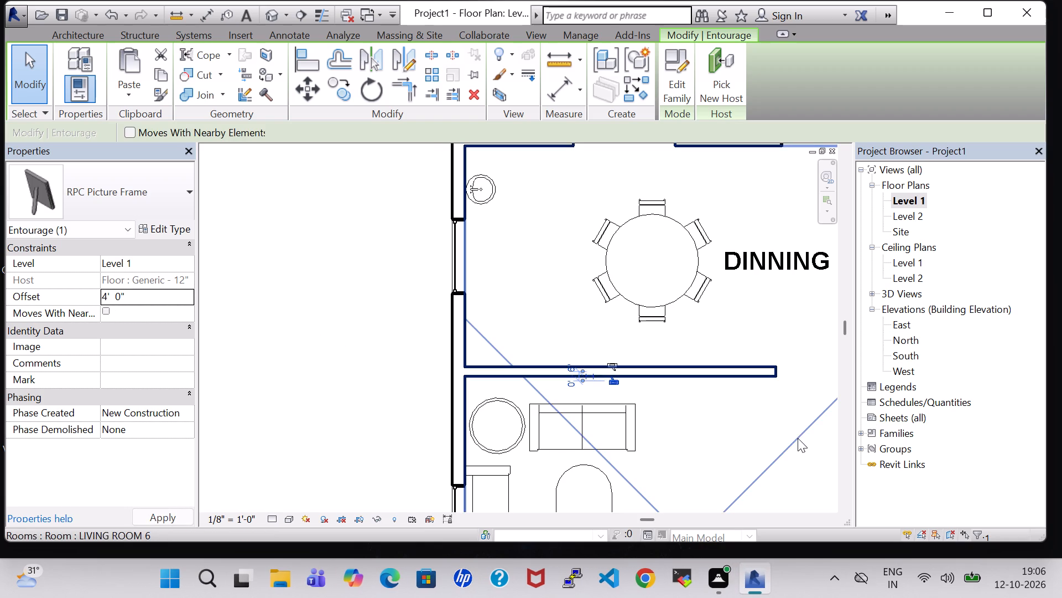
Set the offset of the picture frame on the living room face of the portico wall to 4' 0" and deselect it.
scroll(785, 443, down, 1)
middle_drag(771, 441, 700, 184)
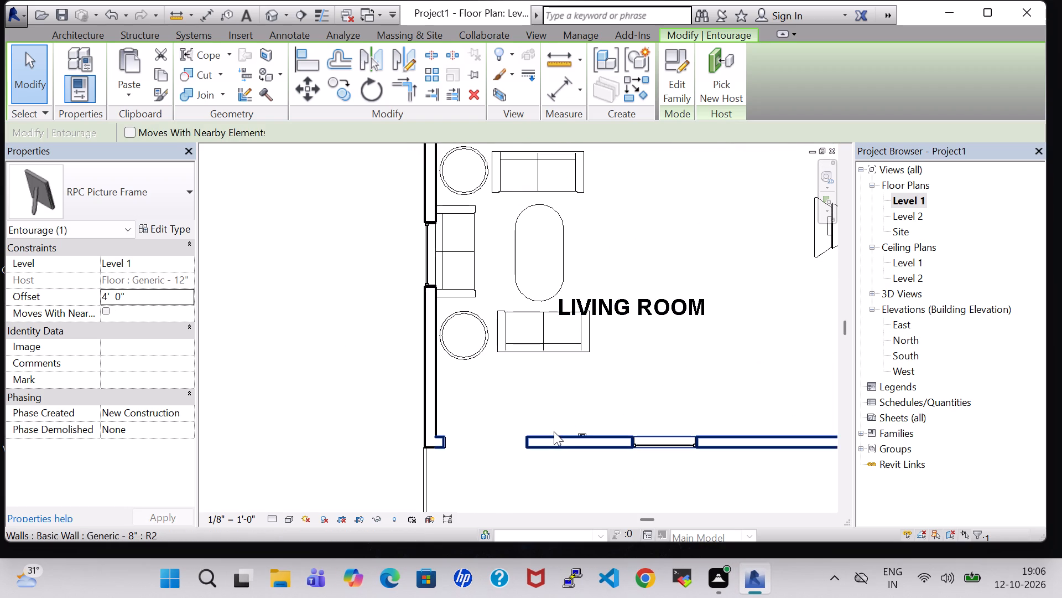
scroll(579, 421, up, 5)
click(581, 443)
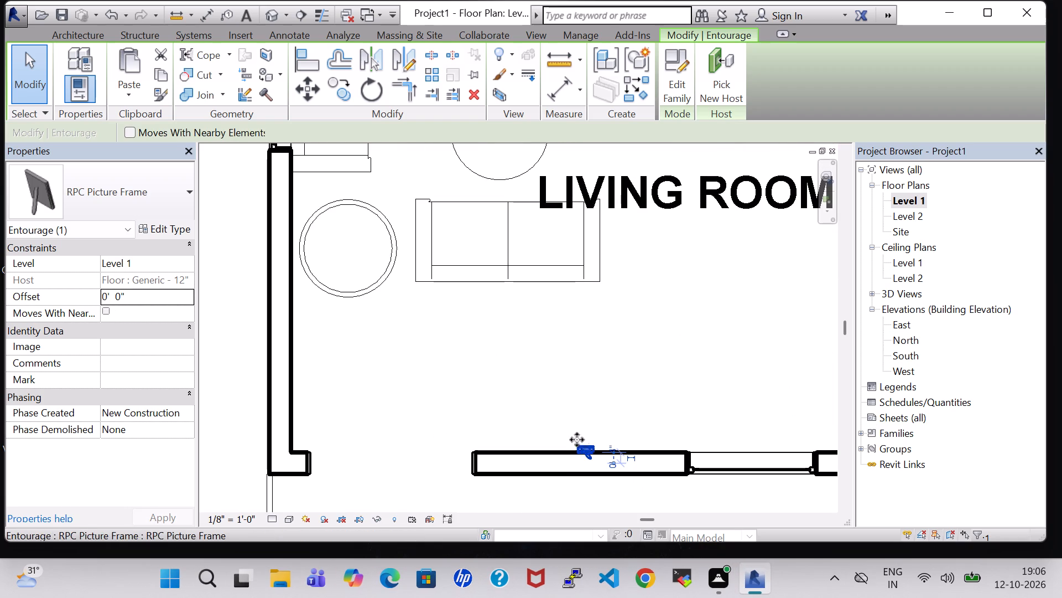
click(108, 295)
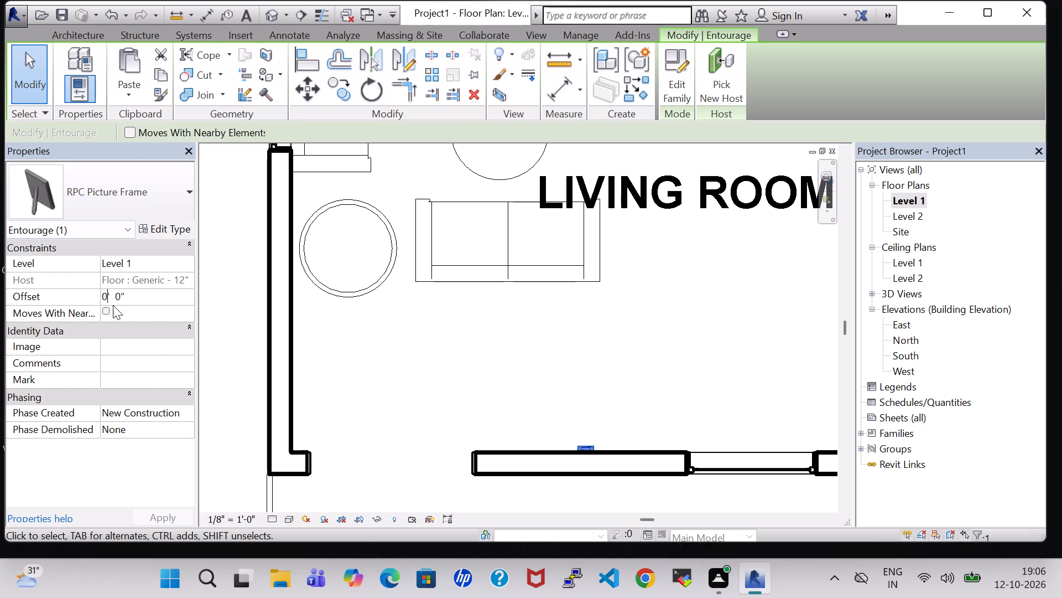
key(BackSpace)
key(4)
key(Return)
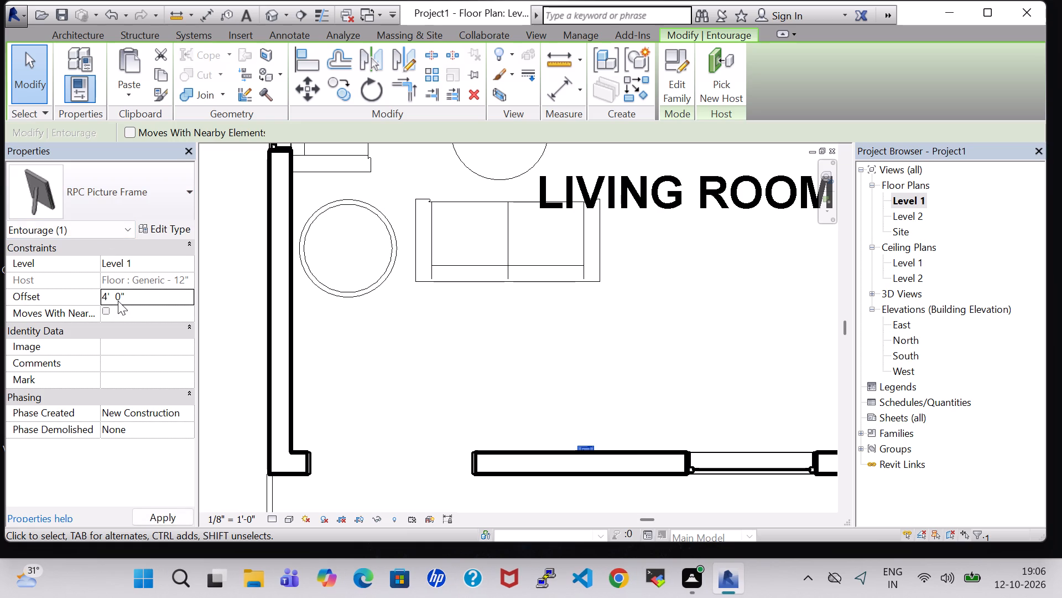
click(636, 322)
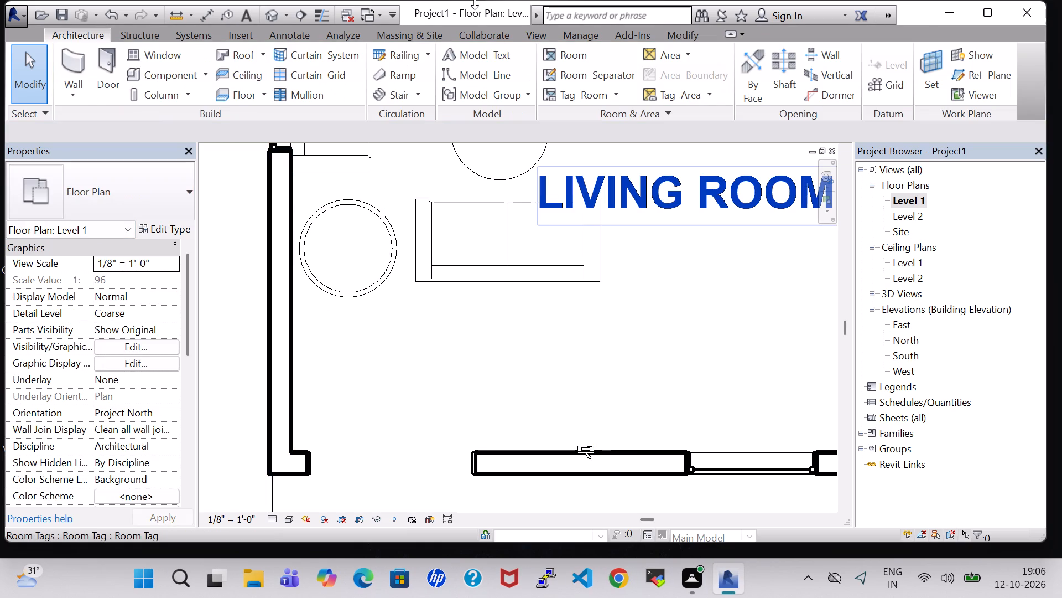
Inspect the house in 3D from several sides, examining the raised picture frames on the living room and dining walls.
scroll(350, 35, down, 3)
click(273, 16)
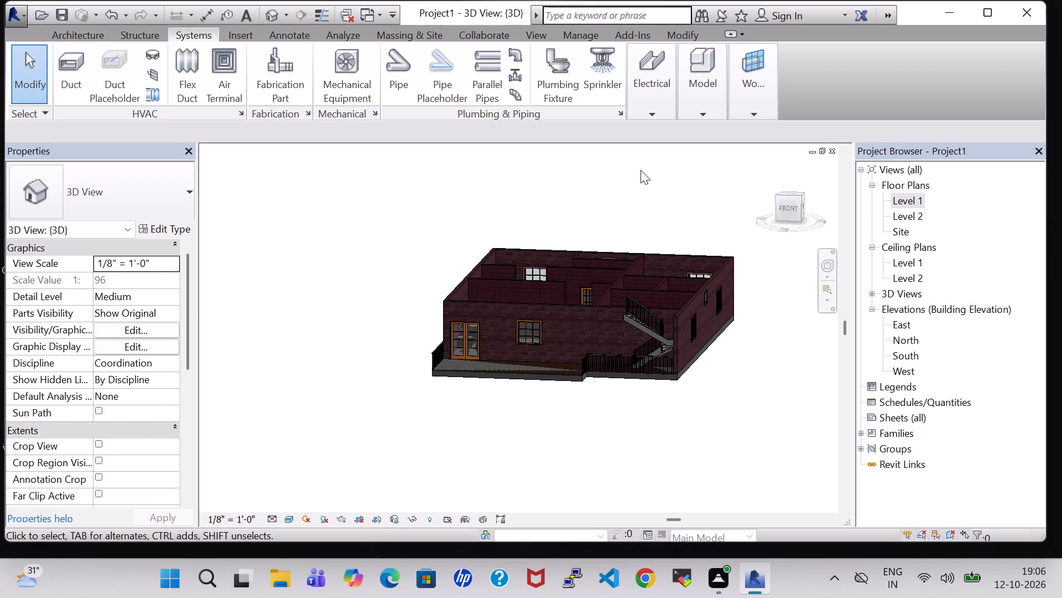
shift+middle_drag(641, 170, 535, 257)
middle_drag(650, 447, 589, 429)
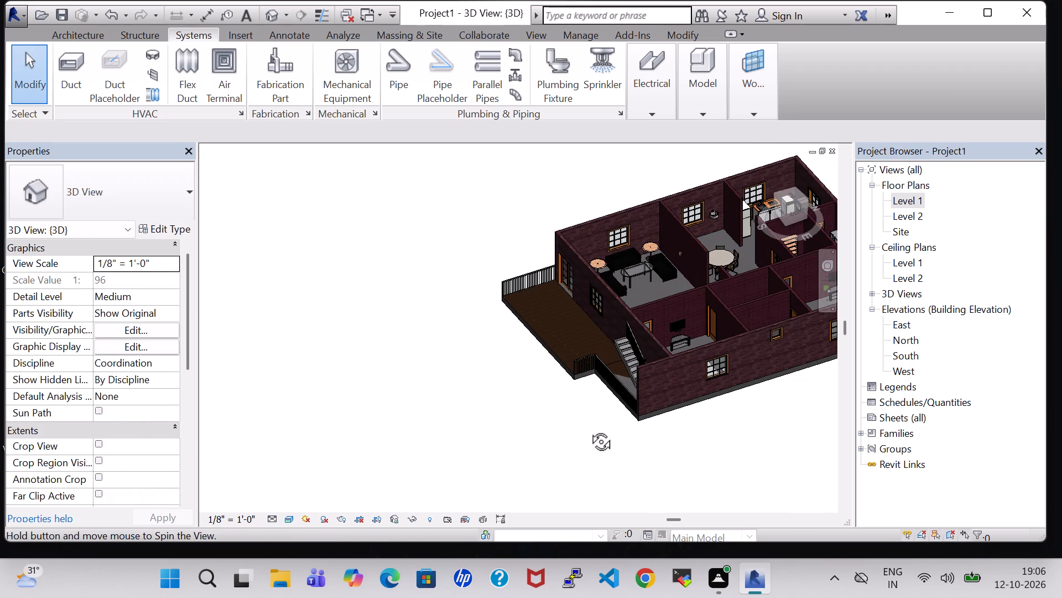
middle_drag(589, 429, 565, 423)
middle_drag(641, 441, 541, 413)
shift+middle_drag(596, 454, 541, 434)
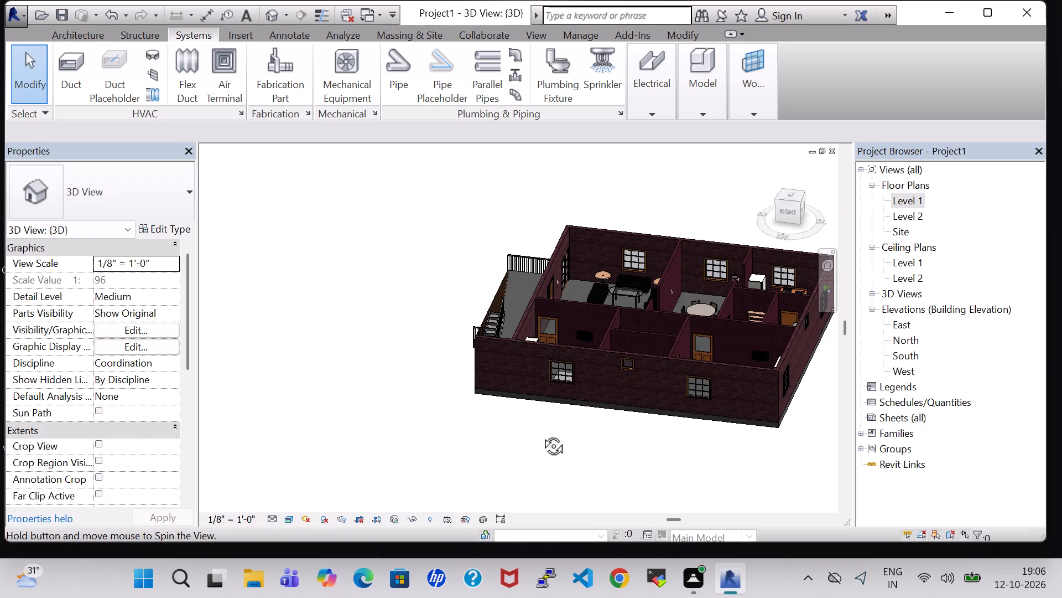
shift+middle_drag(541, 434, 438, 362)
shift+middle_drag(526, 205, 542, 315)
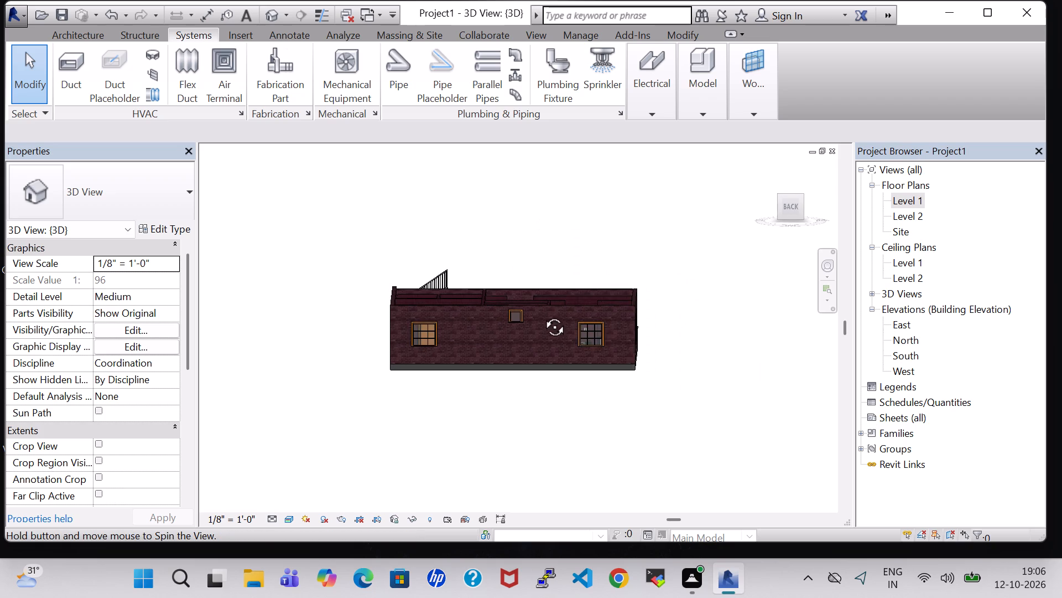
shift+middle_drag(542, 315, 553, 391)
scroll(572, 362, up, 11)
middle_drag(654, 448, 475, 376)
shift+middle_drag(478, 349, 481, 257)
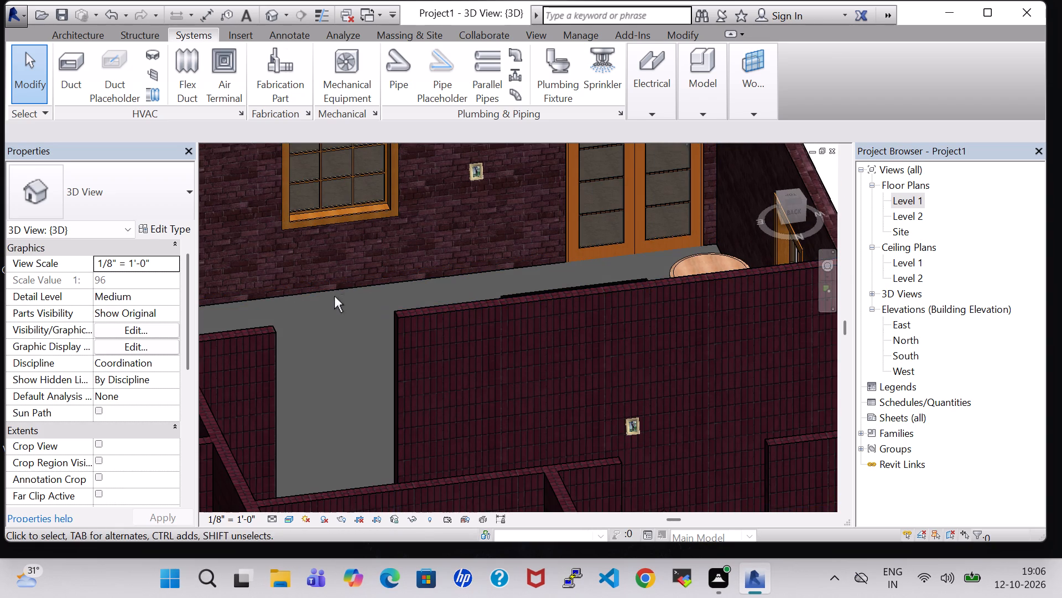
shift+middle_drag(334, 296, 534, 339)
middle_drag(416, 157, 577, 432)
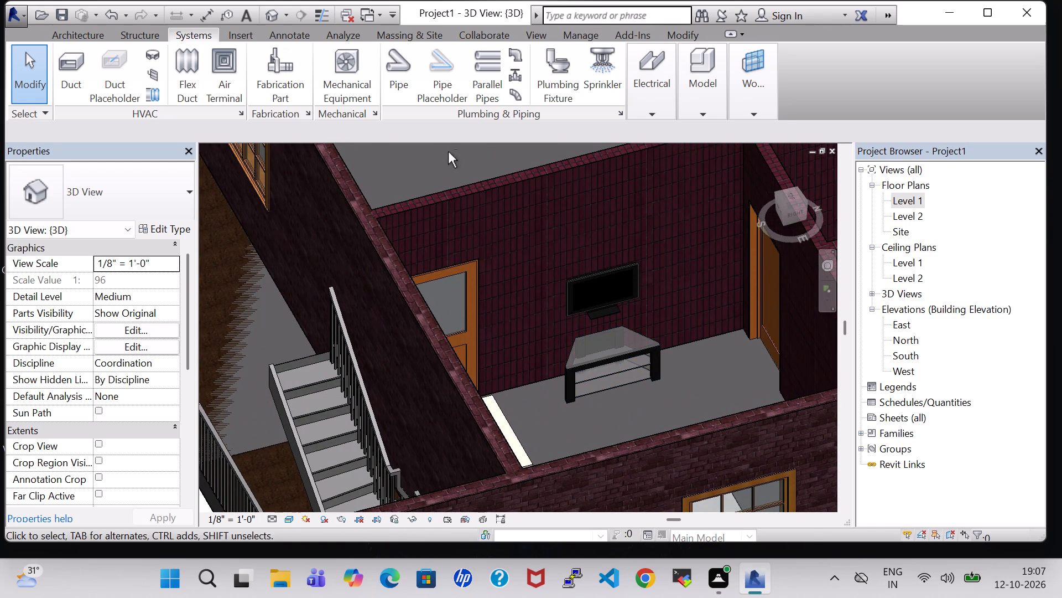
shift+middle_drag(448, 152, 388, 220)
middle_drag(511, 272, 517, 289)
scroll(517, 289, down, 6)
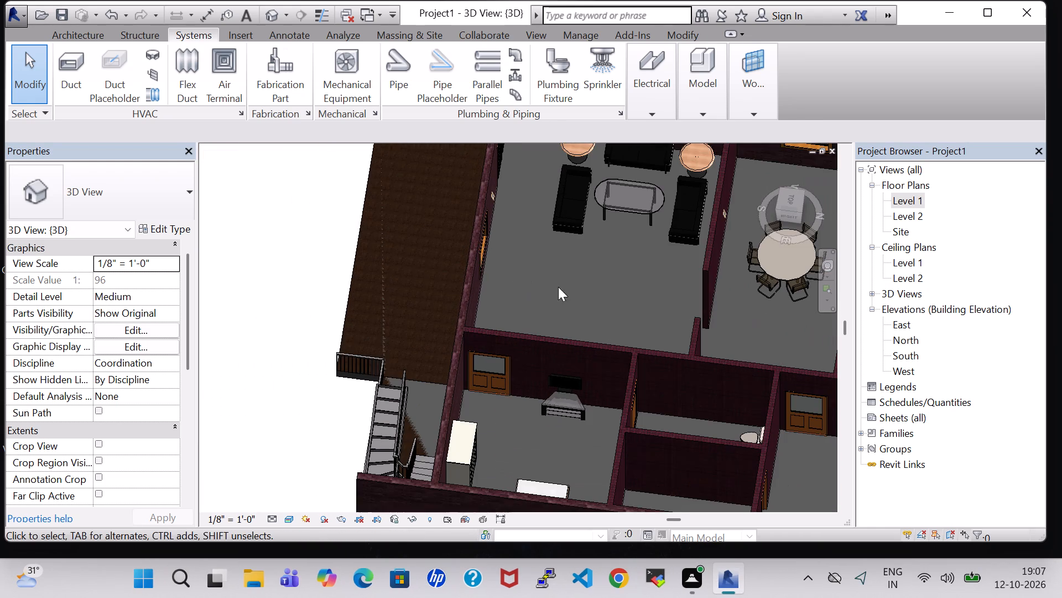
shift+middle_drag(594, 283, 655, 176)
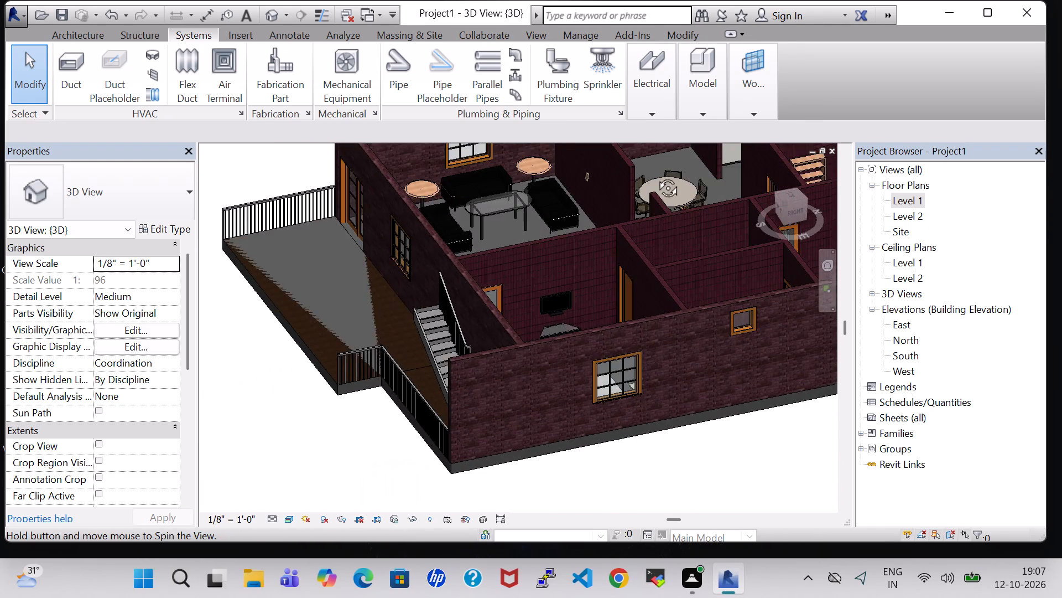
shift+middle_drag(655, 176, 653, 163)
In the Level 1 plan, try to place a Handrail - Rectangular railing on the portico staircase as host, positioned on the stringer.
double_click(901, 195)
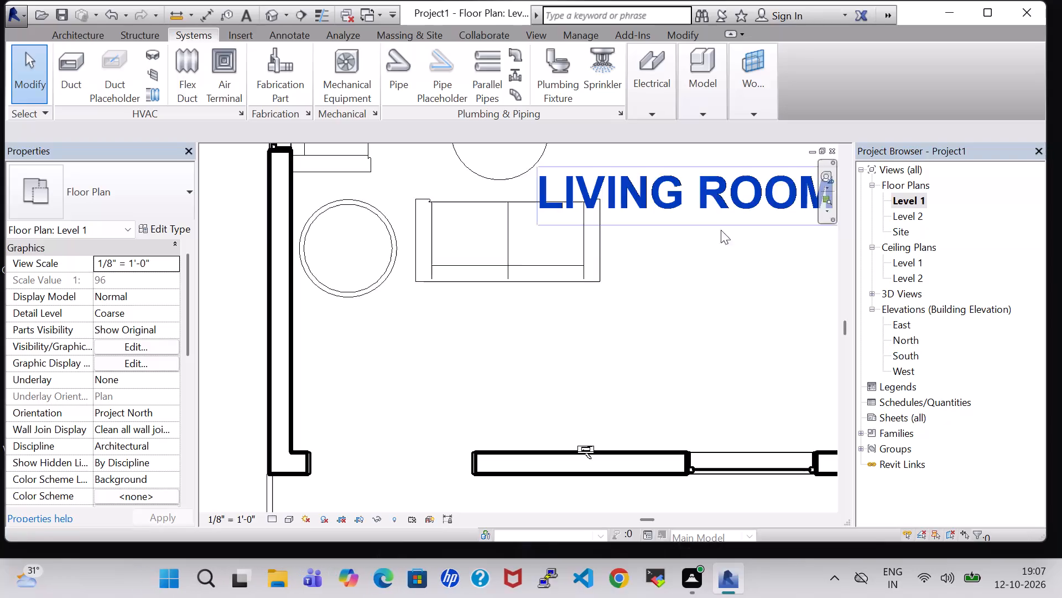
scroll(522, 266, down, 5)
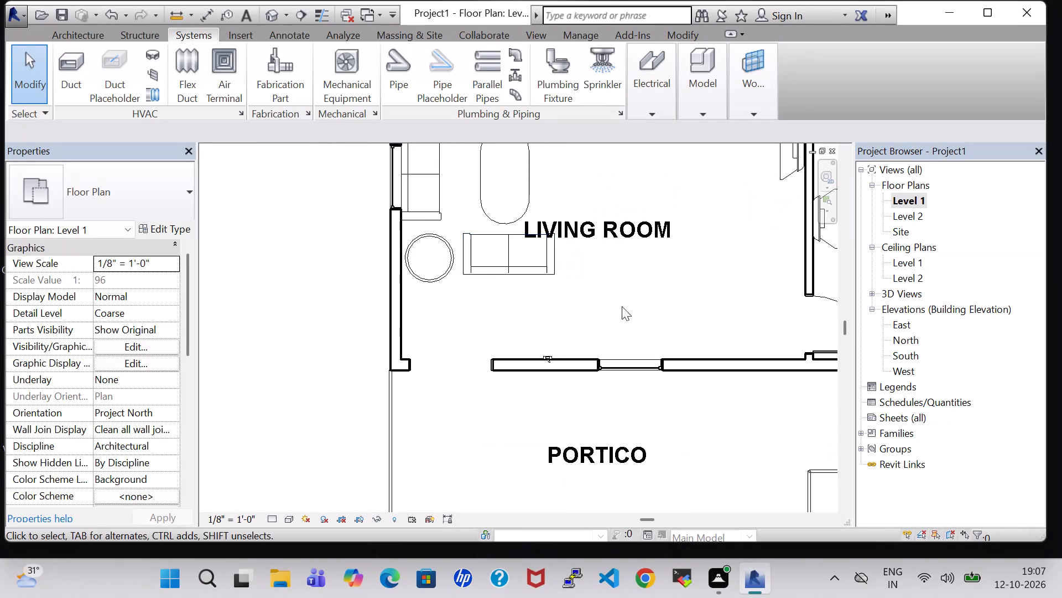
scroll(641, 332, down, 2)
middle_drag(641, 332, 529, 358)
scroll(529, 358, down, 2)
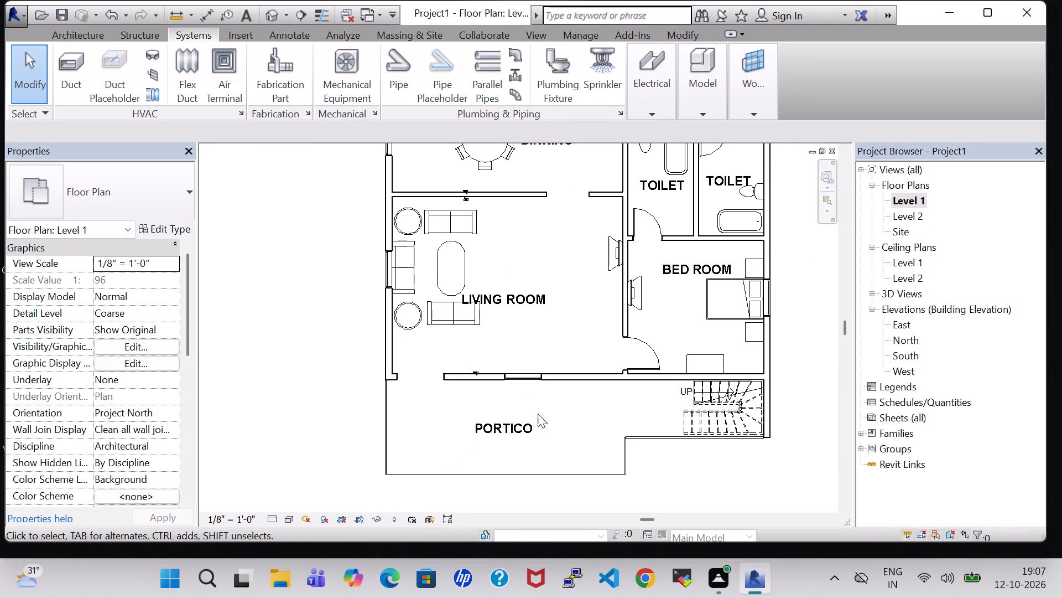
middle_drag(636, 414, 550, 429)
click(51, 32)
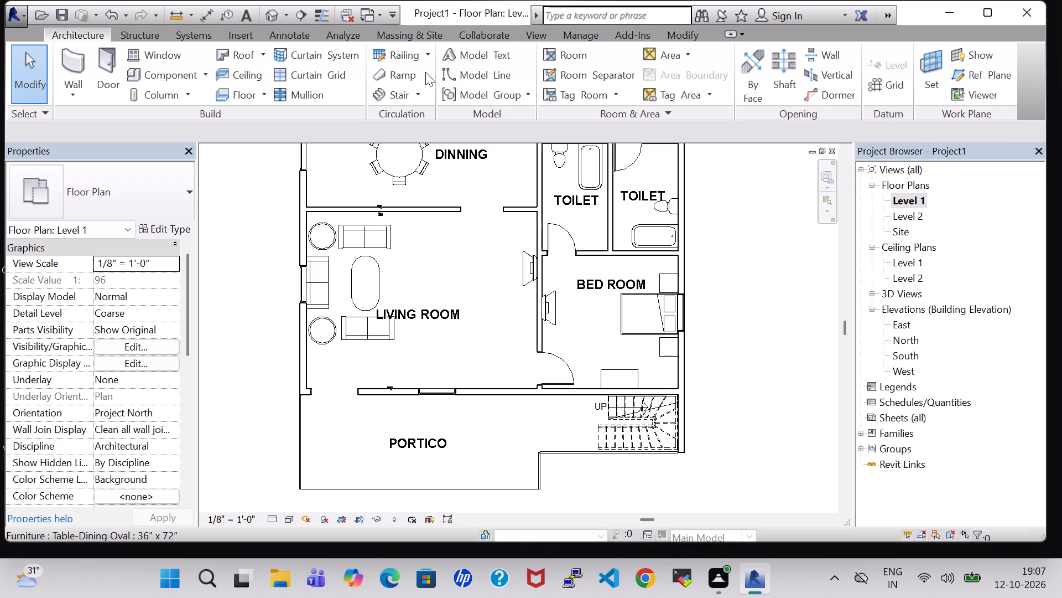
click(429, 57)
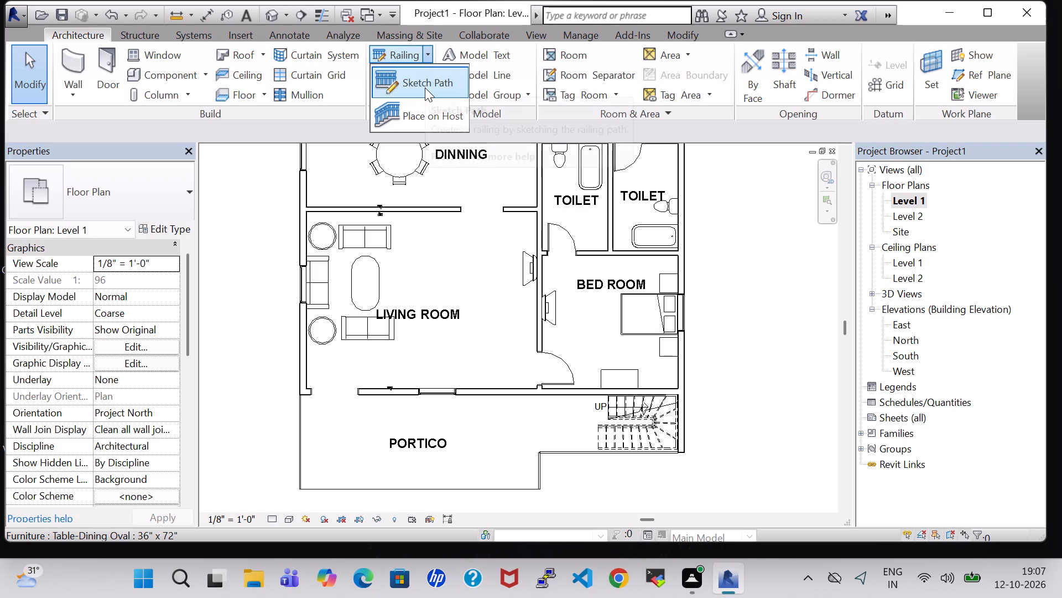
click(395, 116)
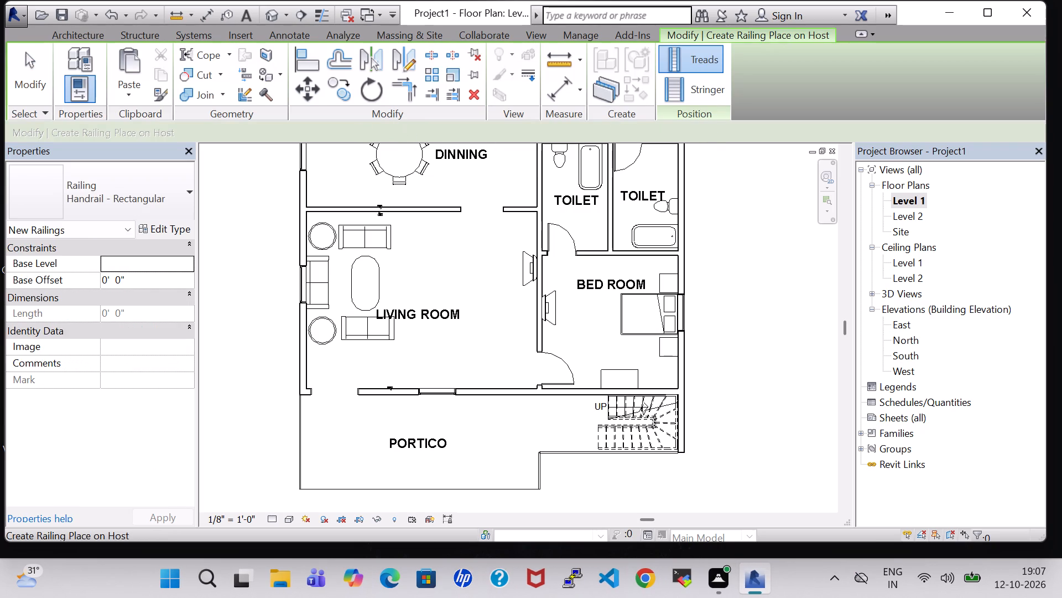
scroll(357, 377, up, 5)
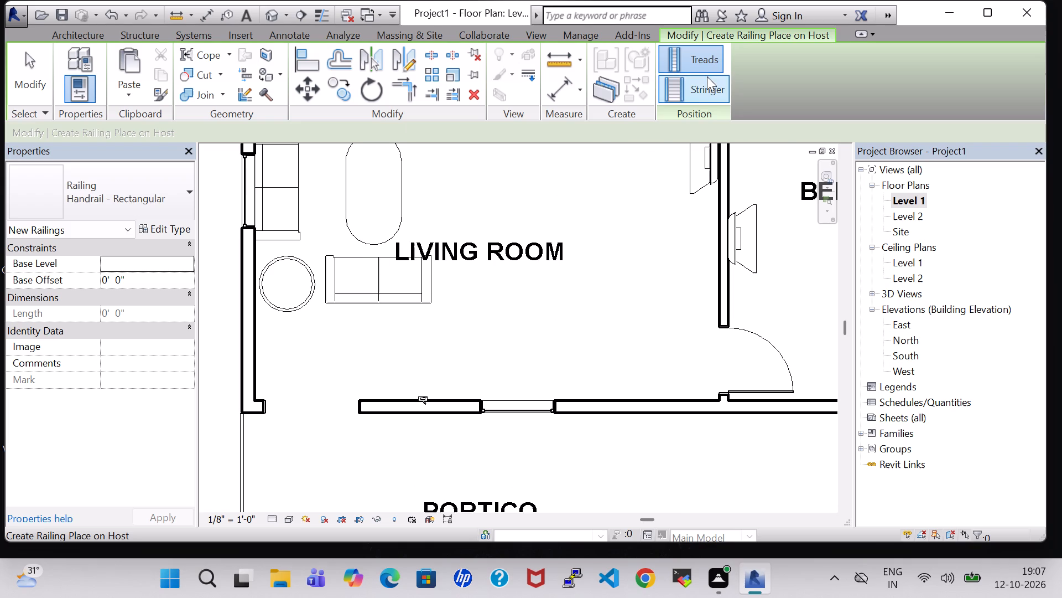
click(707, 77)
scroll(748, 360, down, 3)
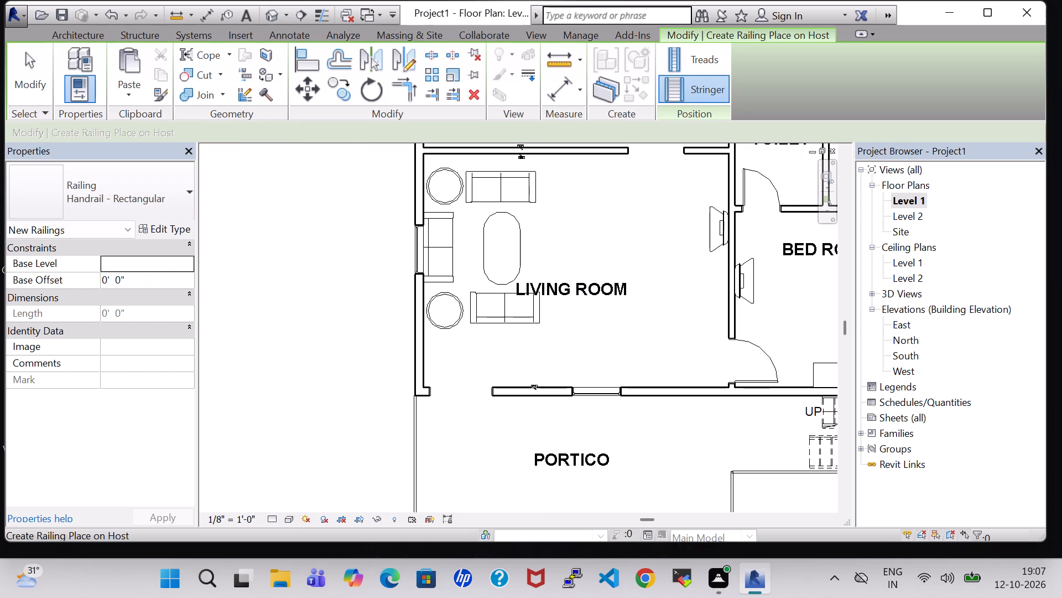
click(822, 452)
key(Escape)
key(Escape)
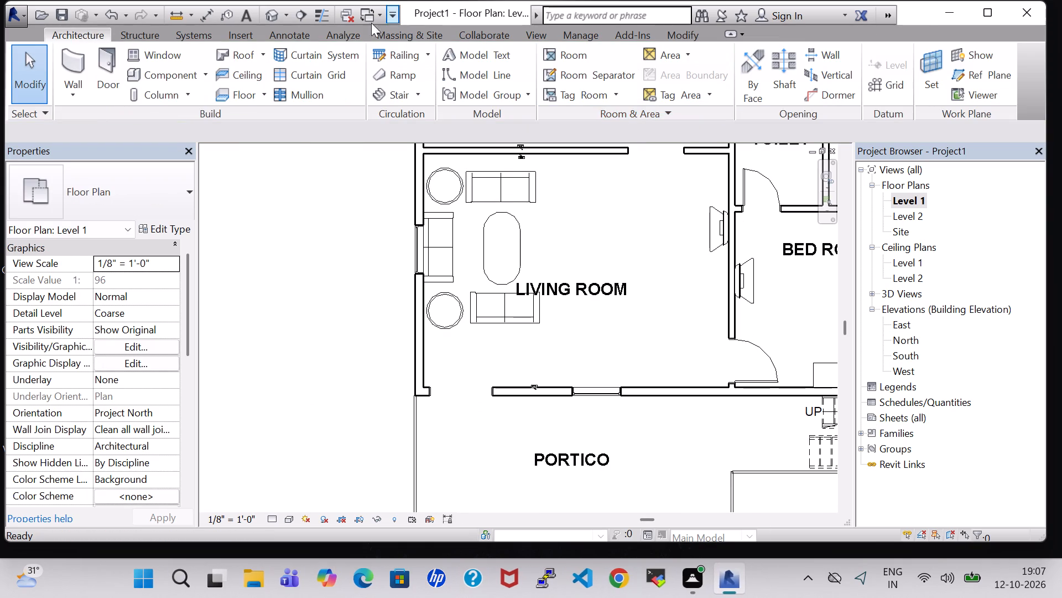
Examine the portico, its railing and the staircase in 3D from the front.
click(278, 8)
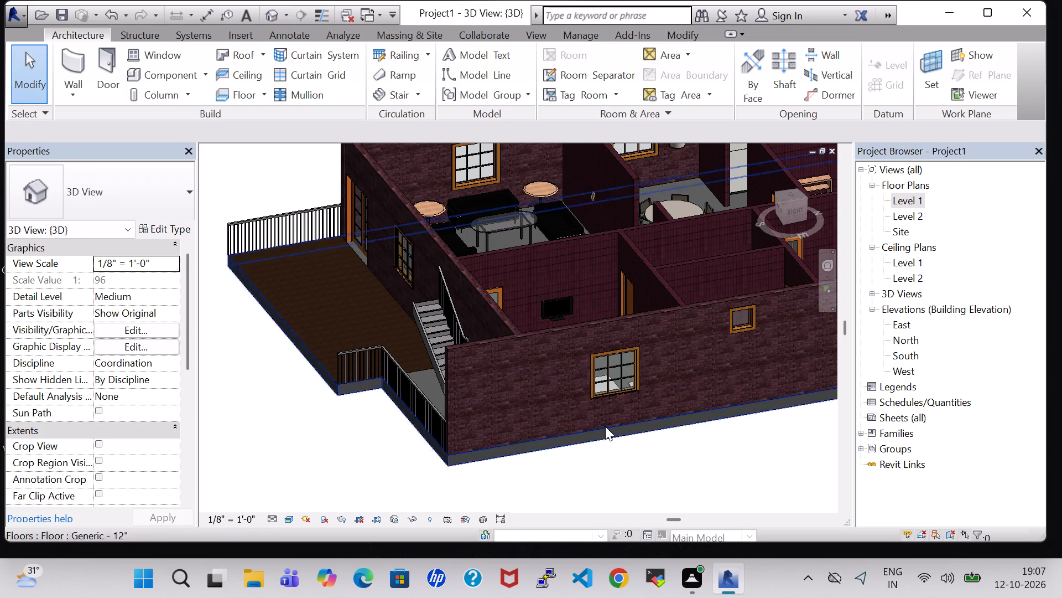
shift+middle_drag(605, 426, 749, 409)
middle_drag(632, 303, 790, 316)
shift+middle_drag(723, 316, 704, 312)
middle_drag(747, 288, 748, 345)
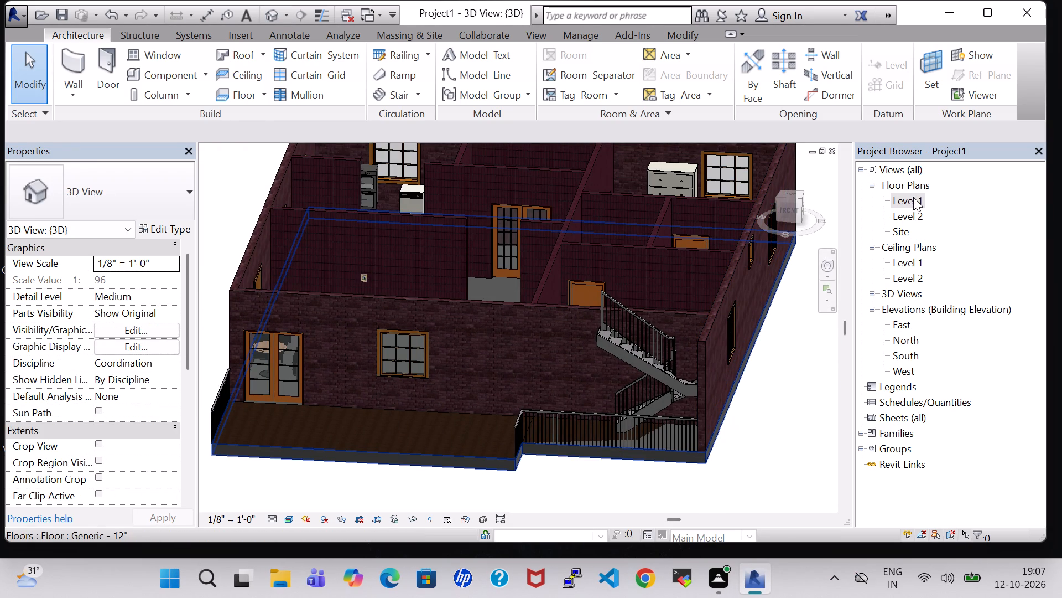
In the Level 1 plan, nudge the LIVING ROOM tag up and to the right, clear of the sofa and oval table, and deselect it.
double_click(913, 197)
scroll(379, 304, down, 3)
middle_drag(560, 305, 537, 316)
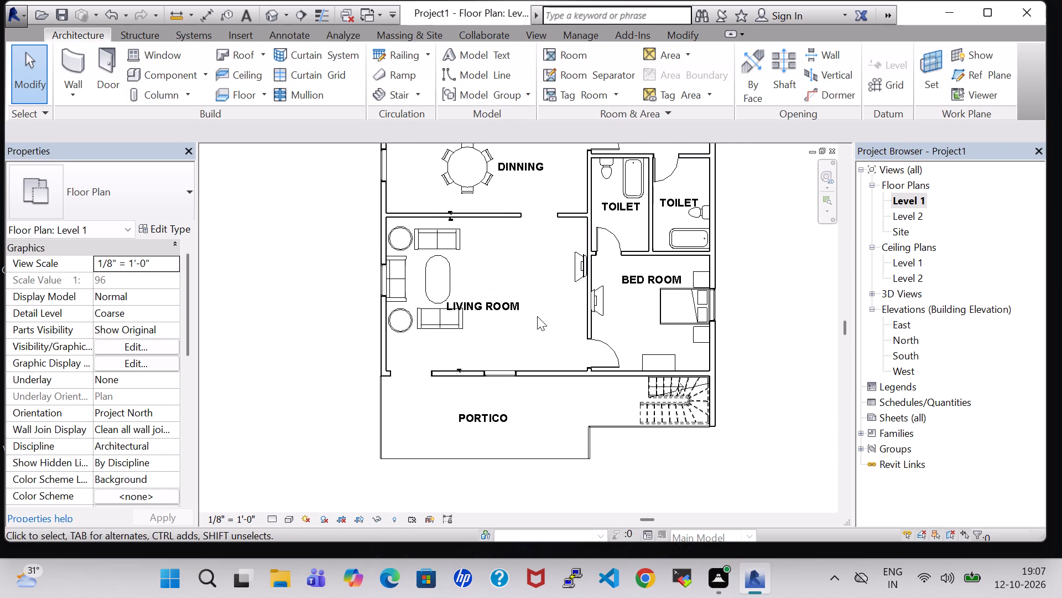
click(516, 307)
key(Up)
key(Up)
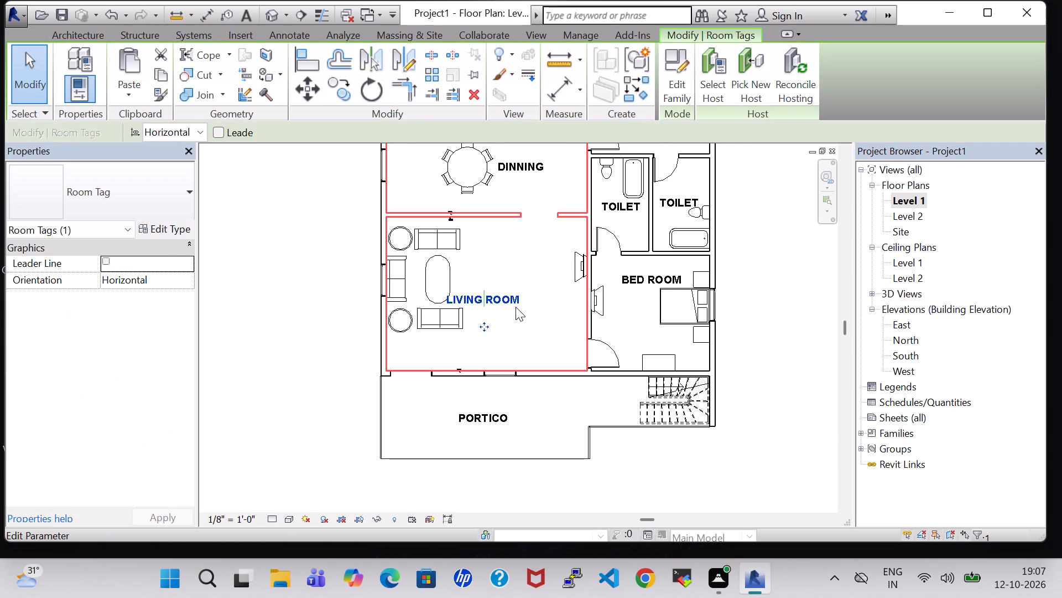
key(Right)
key(Right)
key(Right)
key(Up)
key(Up)
key(Up)
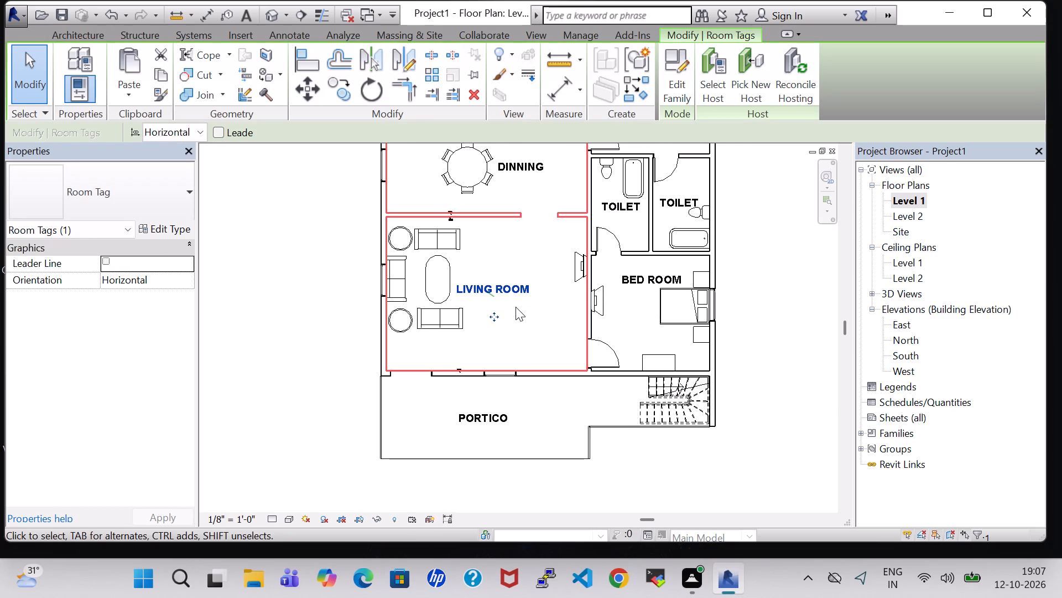
click(742, 348)
In the Level 1 plan, load the Park Bench family from the library's Site > Accessories folder for component placement.
middle_drag(760, 302, 719, 396)
click(138, 76)
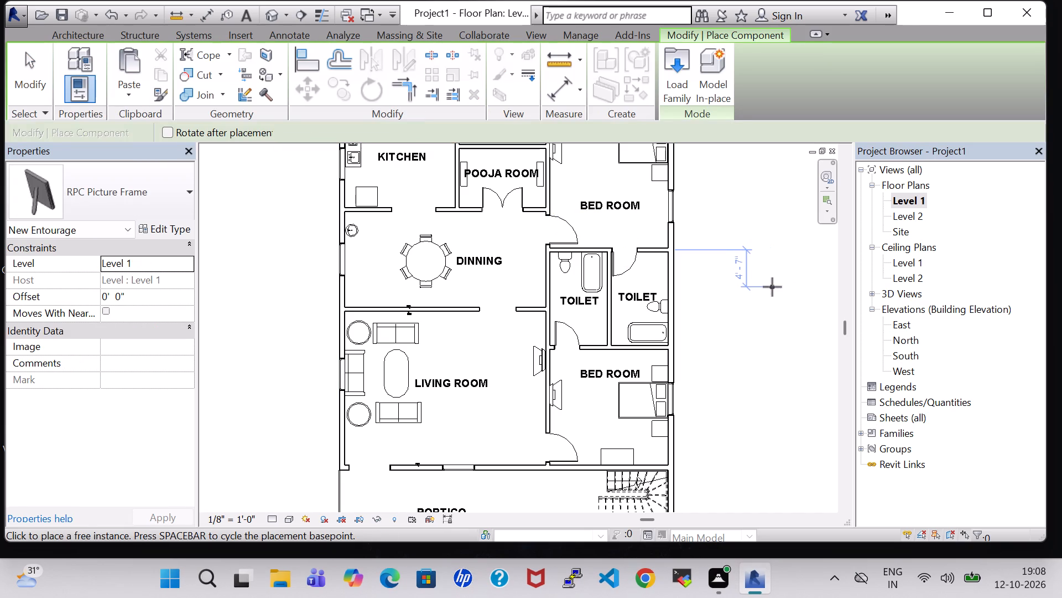
middle_drag(771, 287, 746, 377)
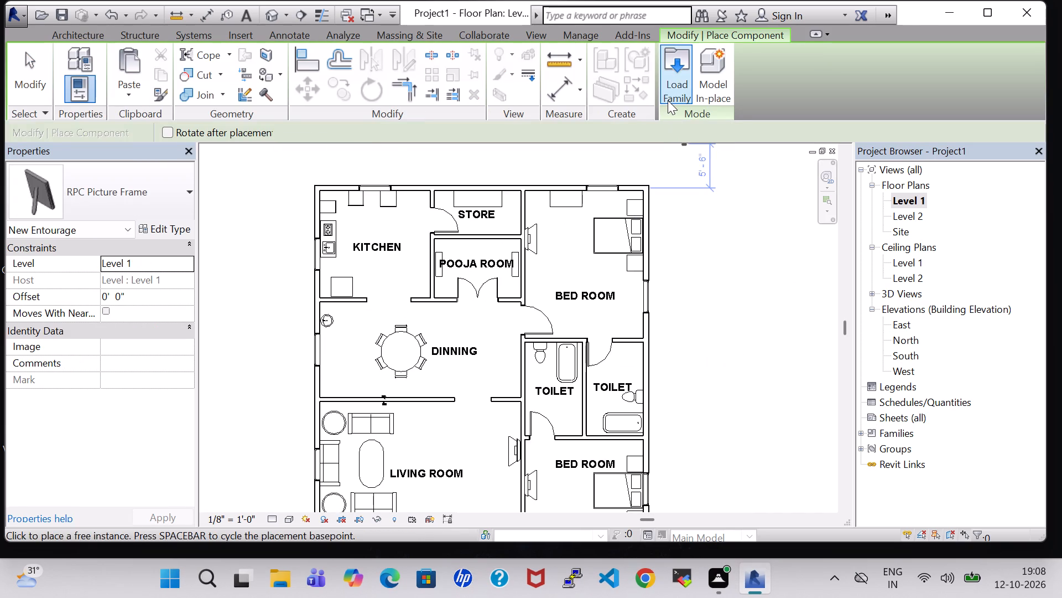
click(668, 100)
scroll(518, 255, down, 1)
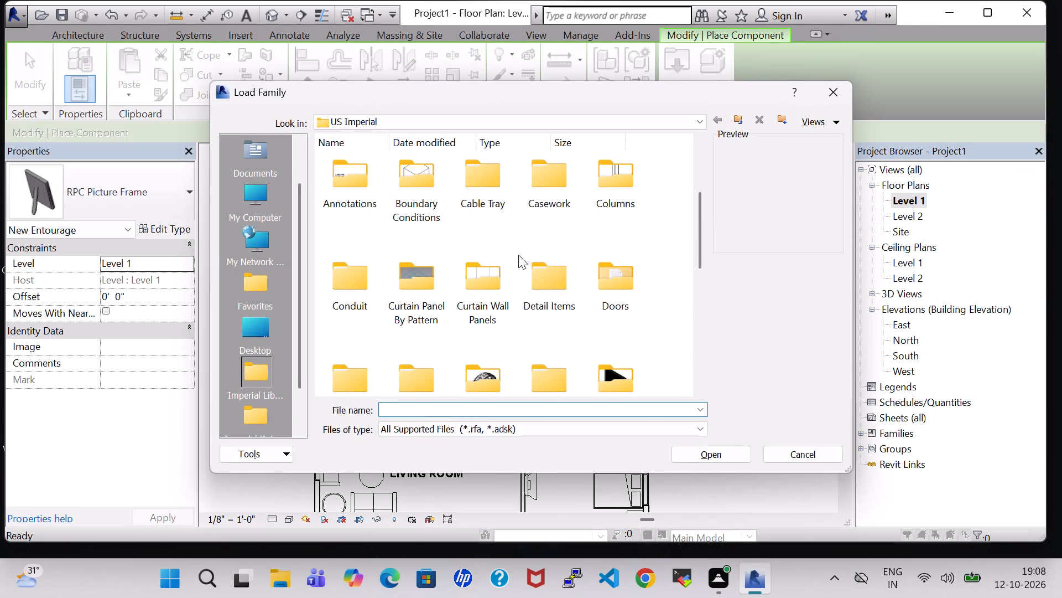
scroll(518, 255, down, 2)
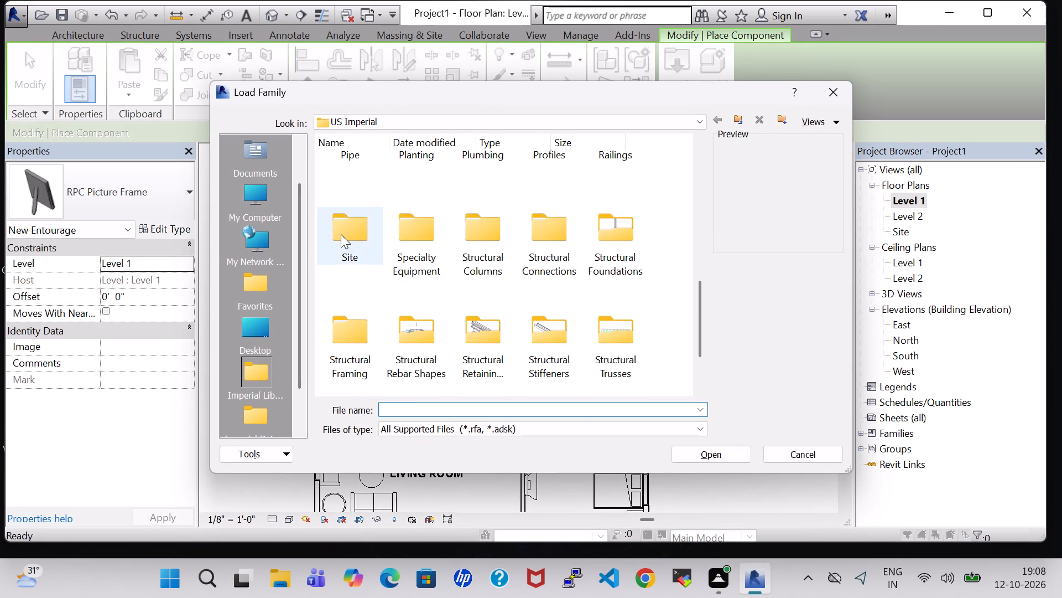
double_click(341, 234)
double_click(358, 190)
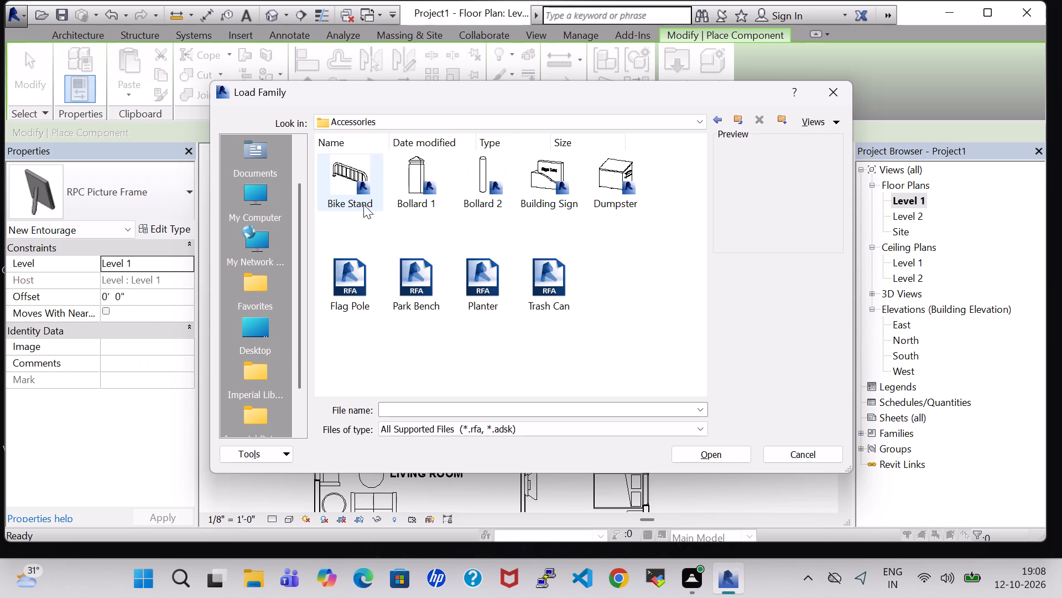
click(407, 288)
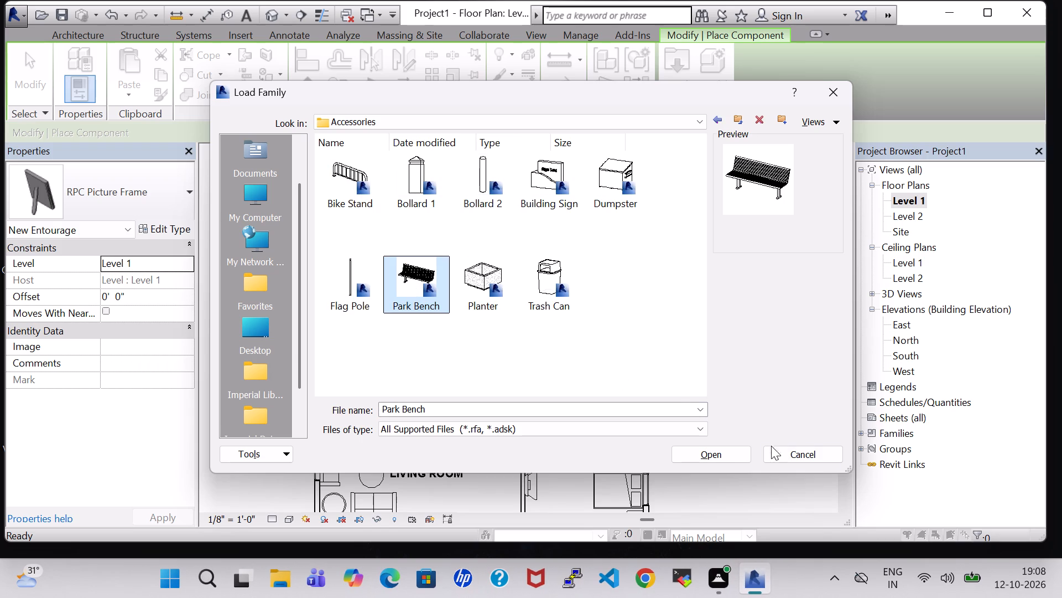
click(732, 450)
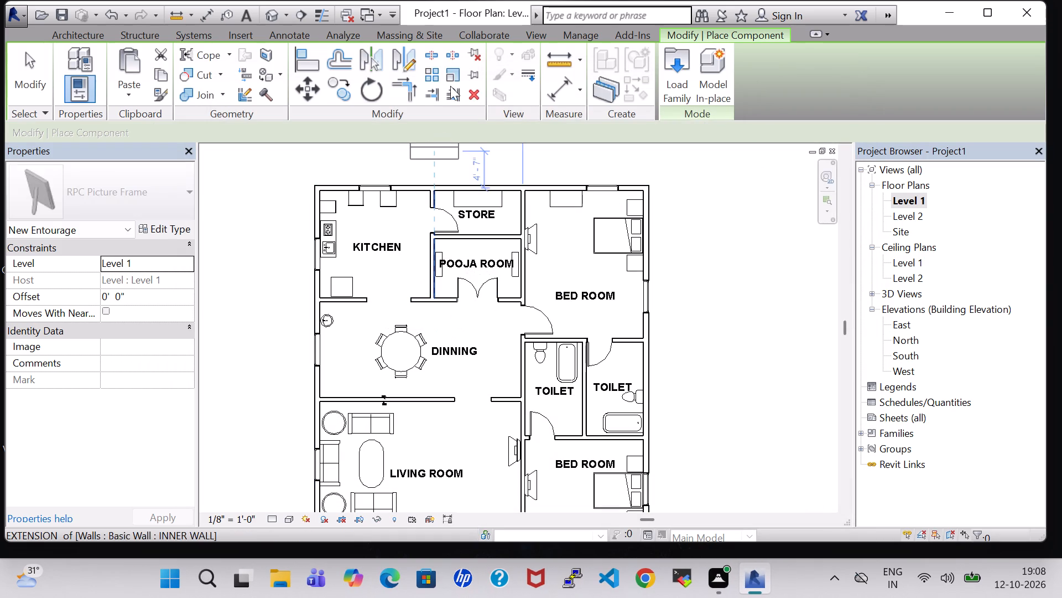
Place one 72" Park Bench, rotated 90°, lengthwise against the west edge of the portico, and finish placement.
middle_drag(468, 406, 561, 0)
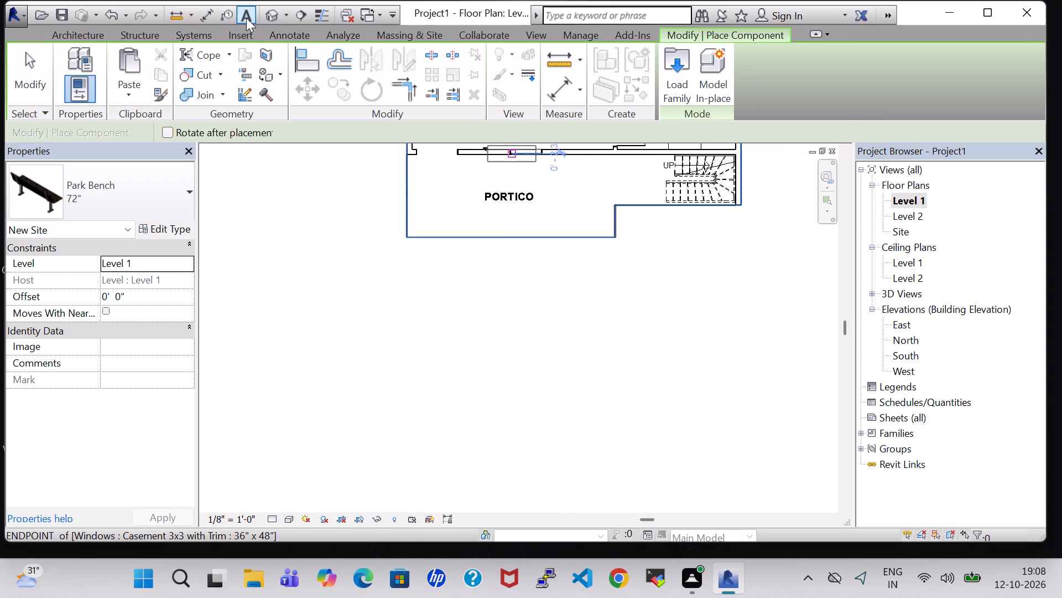
key(space)
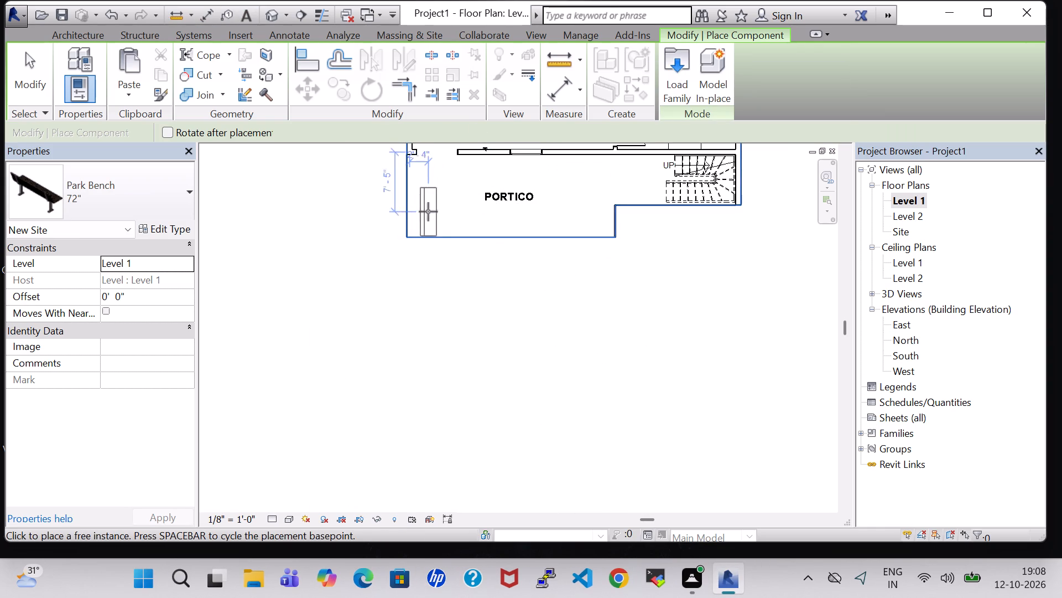
scroll(423, 201, up, 4)
click(412, 201)
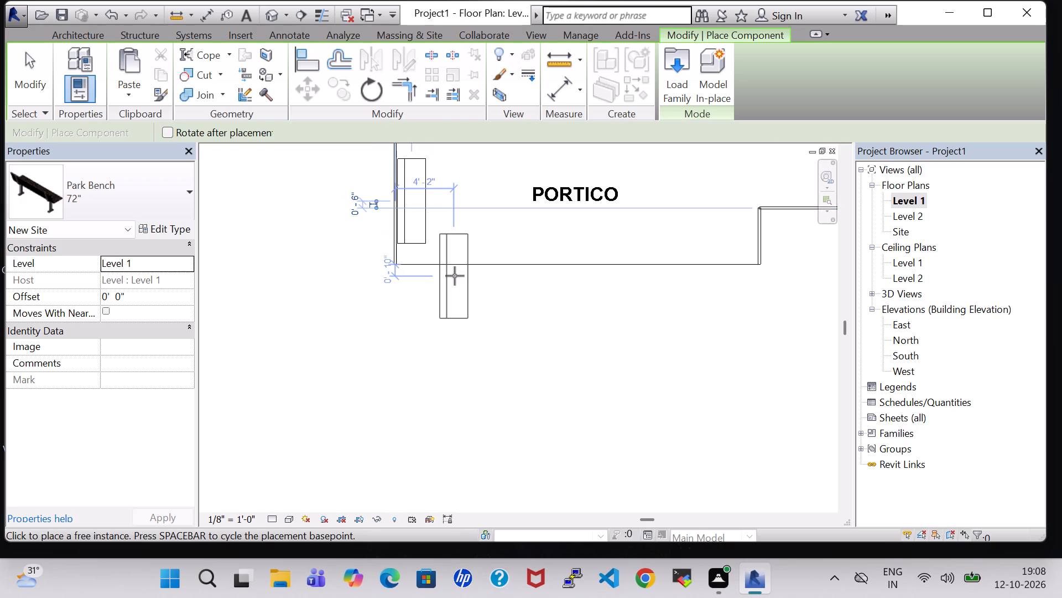
key(Escape)
key(Escape)
Examine the park bench on the portico, the railing and the staircase in 3D from the front and side.
click(268, 11)
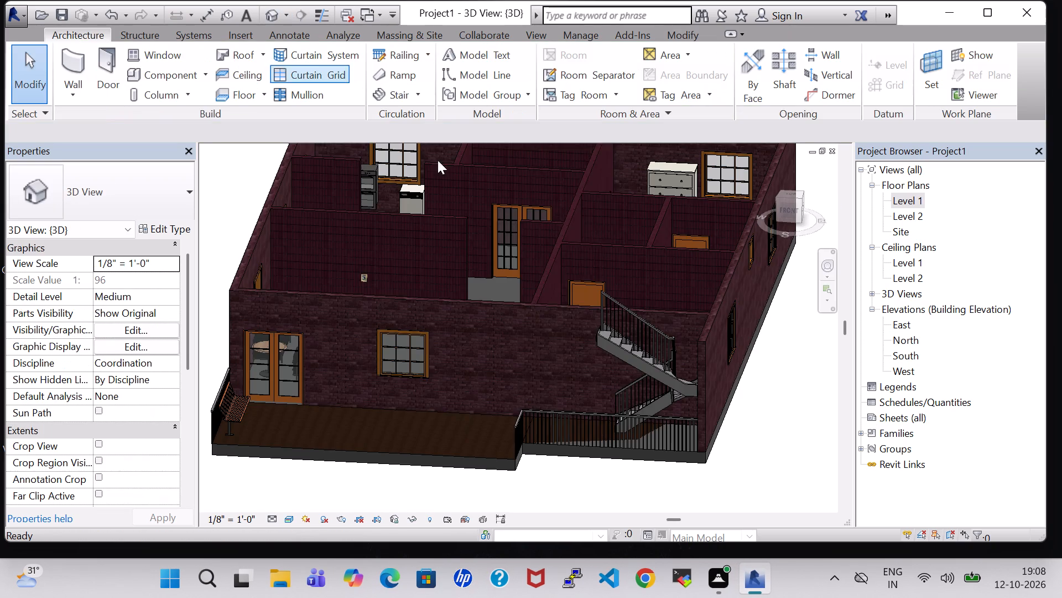
shift+middle_drag(758, 417, 757, 419)
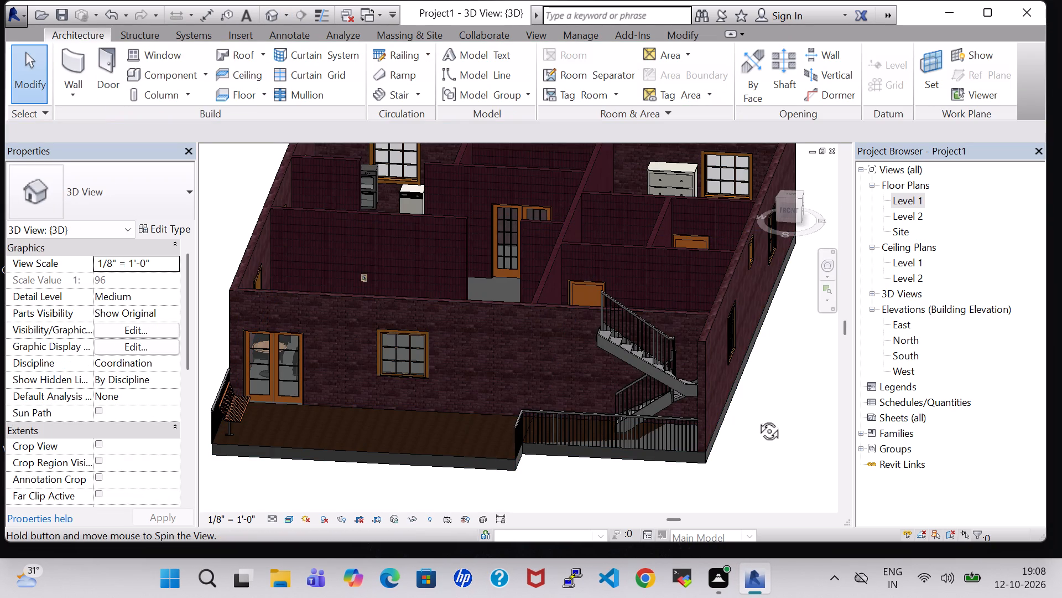
shift+middle_drag(757, 419, 680, 390)
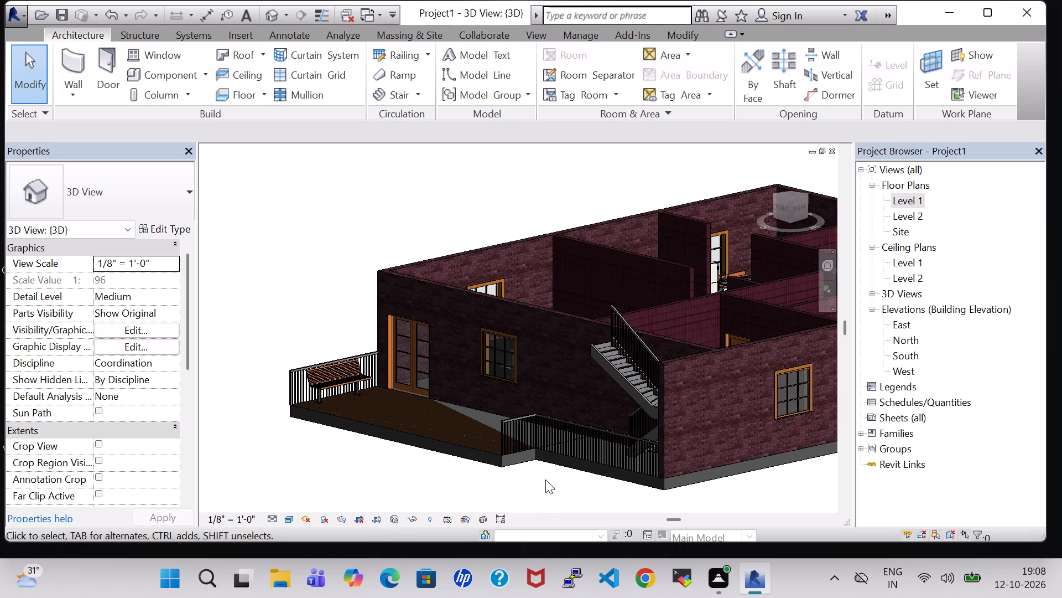
shift+middle_drag(423, 472, 351, 472)
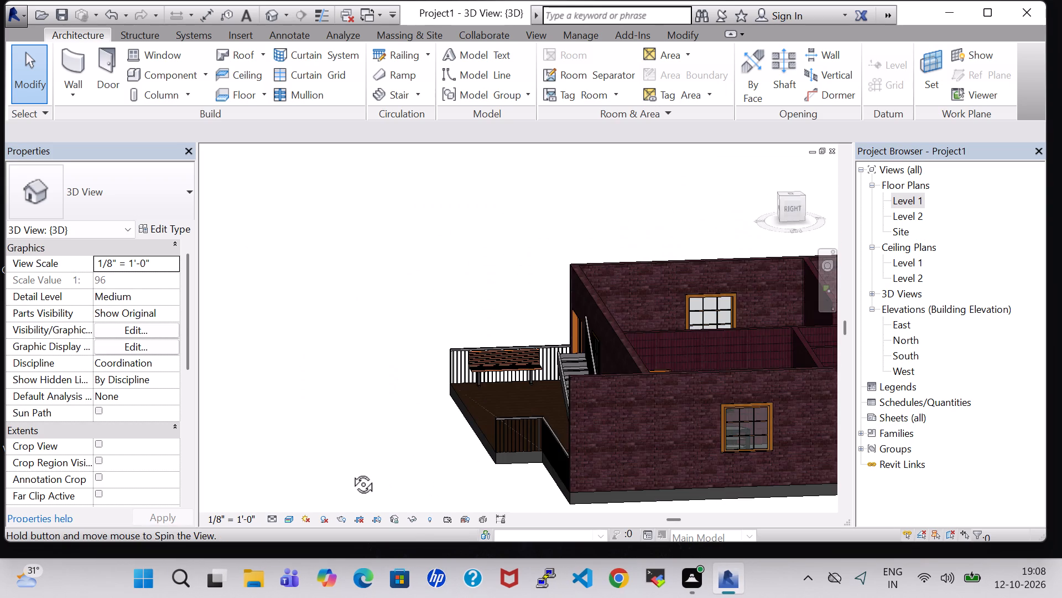
shift+middle_drag(351, 472, 483, 459)
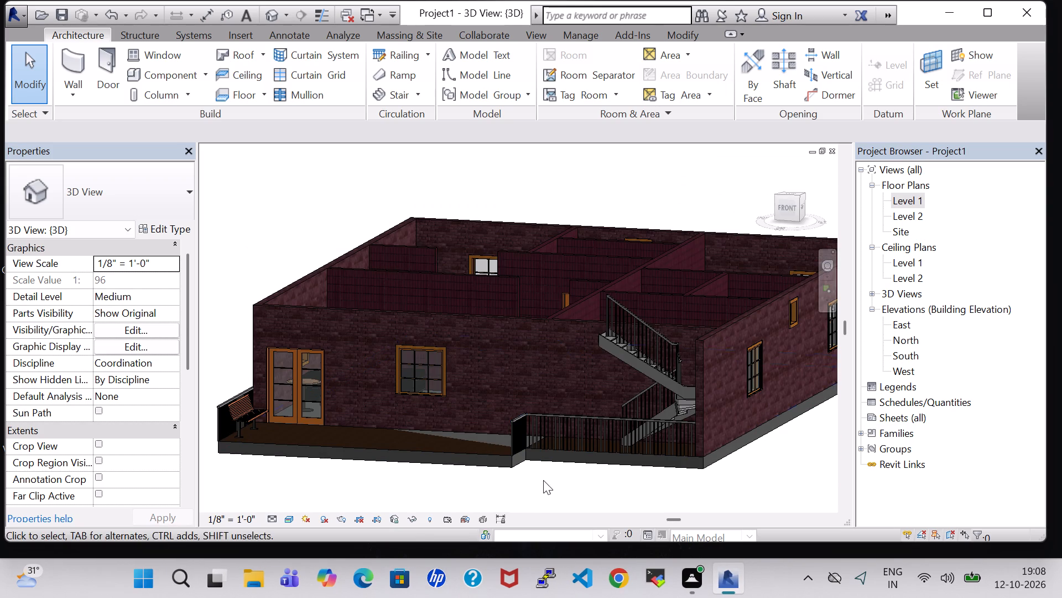
shift+middle_drag(543, 481, 549, 481)
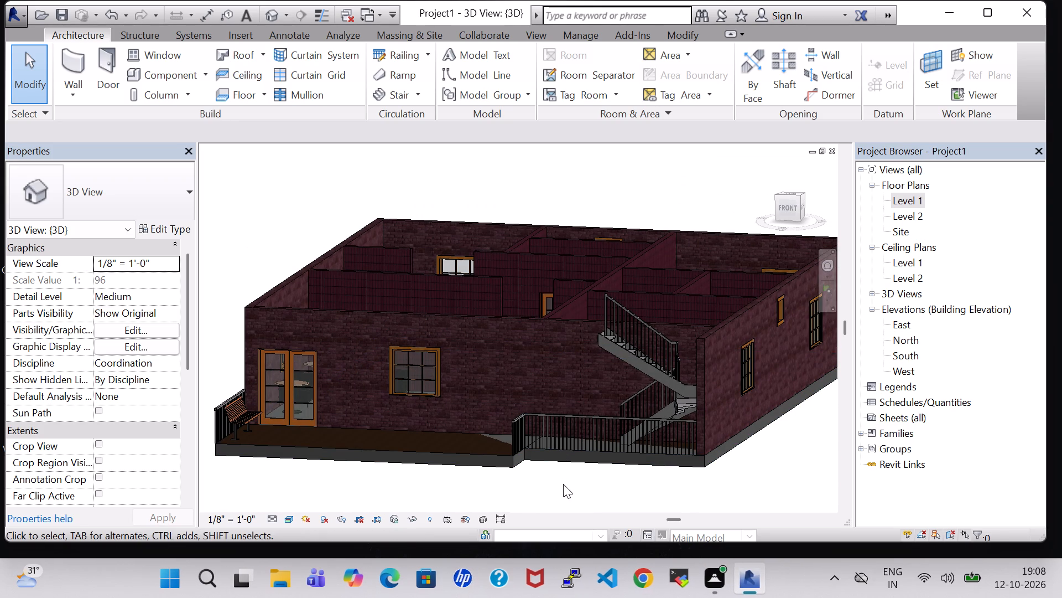
shift+scroll(560, 477, up, 1)
shift+middle_drag(574, 486, 650, 486)
middle_drag(638, 481, 598, 481)
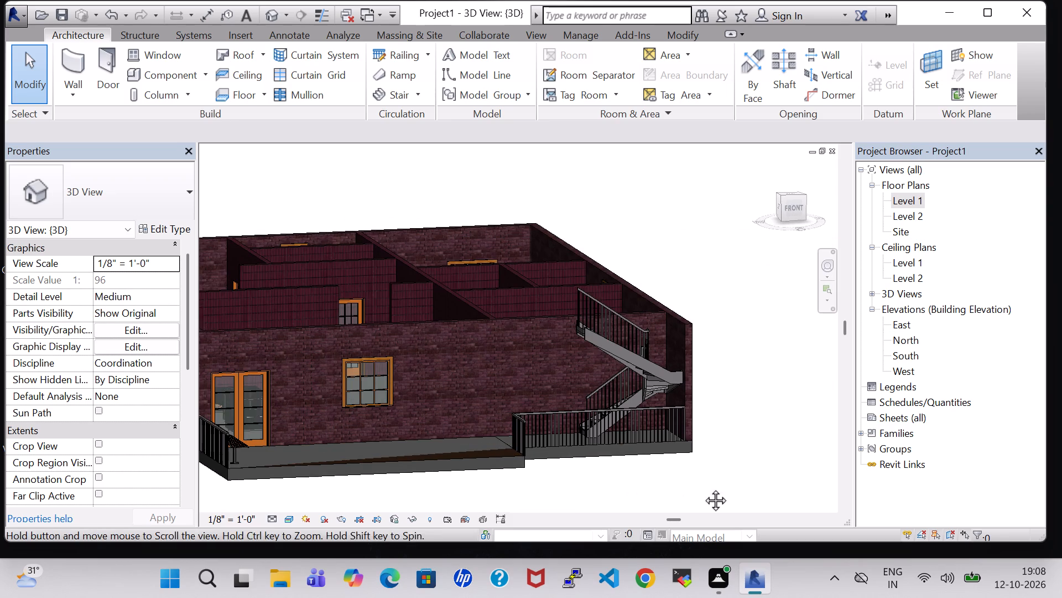
shift+middle_drag(691, 472, 666, 476)
middle_drag(735, 359, 761, 367)
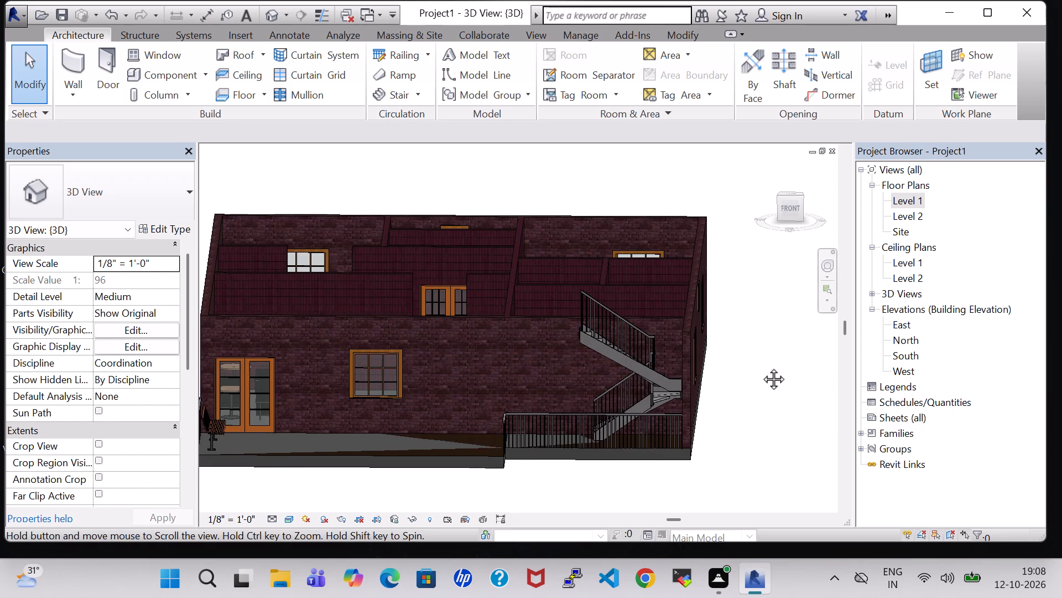
middle_drag(761, 367, 790, 372)
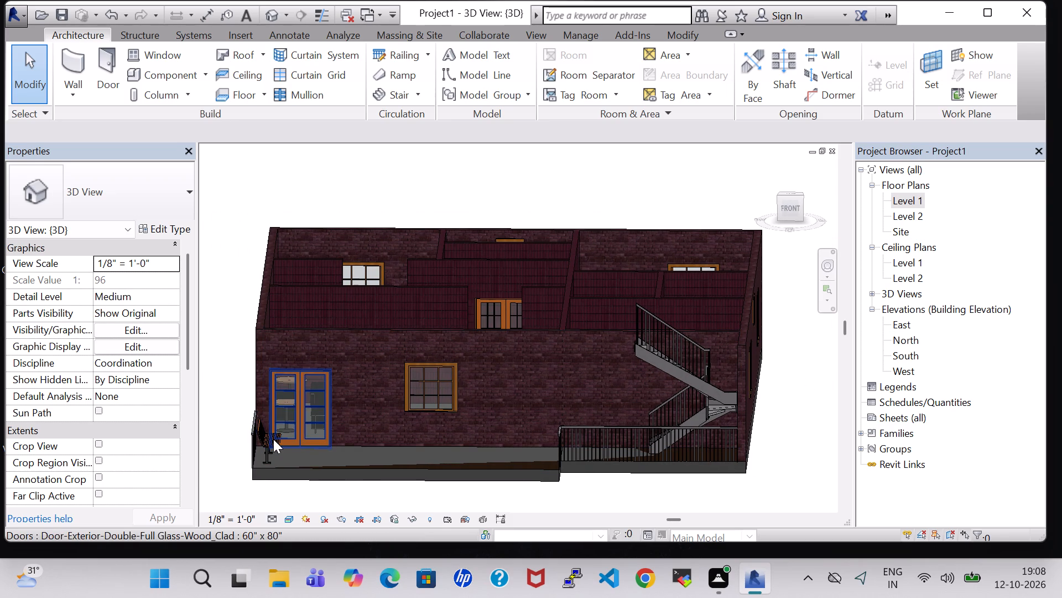
In the 3D view, nudge the park bench three times toward the portico's front edge and deselect it.
click(273, 439)
click(237, 421)
click(261, 435)
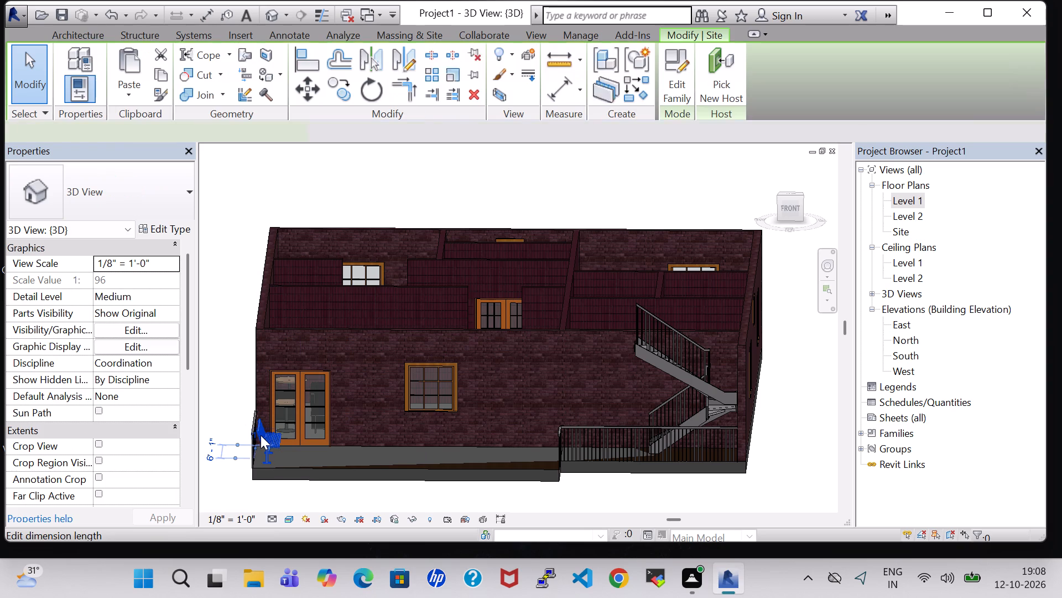
key(Down)
key(Down)
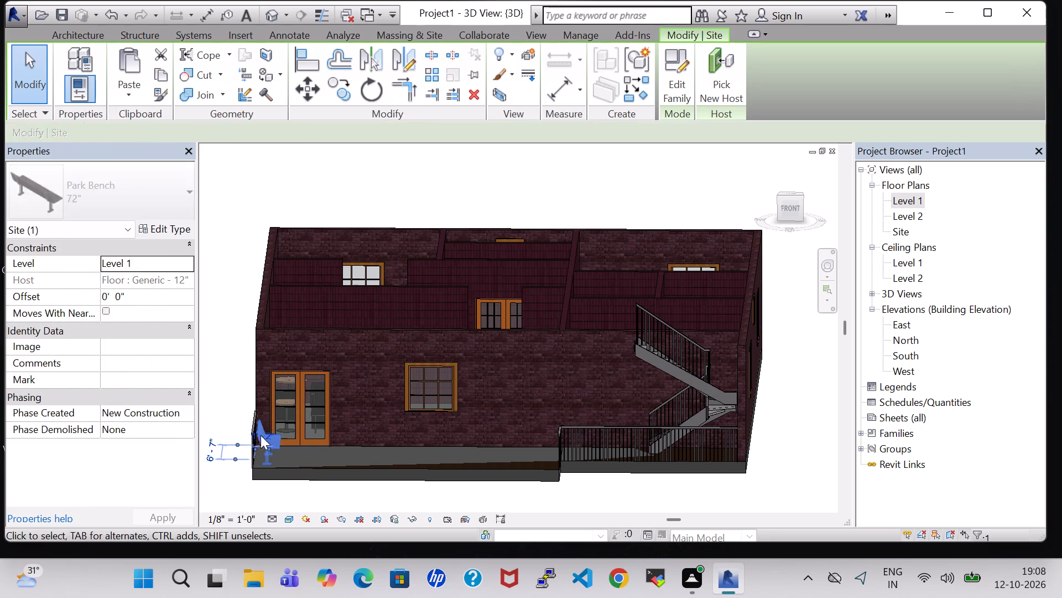
key(Down)
click(243, 402)
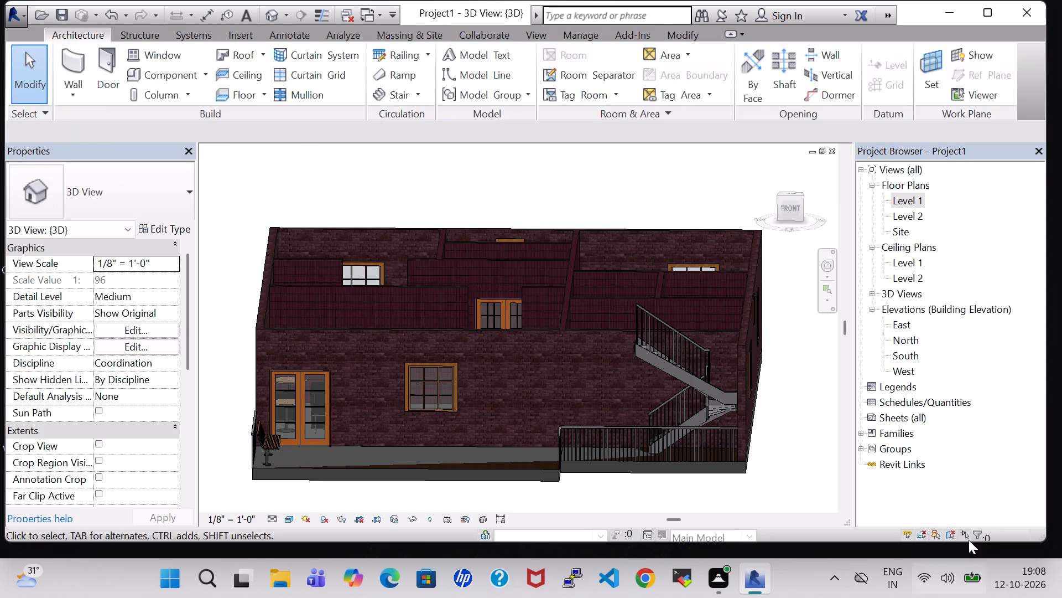
Return from the 3D view to the Level 1 floor plan and show the whole house layout.
shift+middle_drag(787, 473, 721, 486)
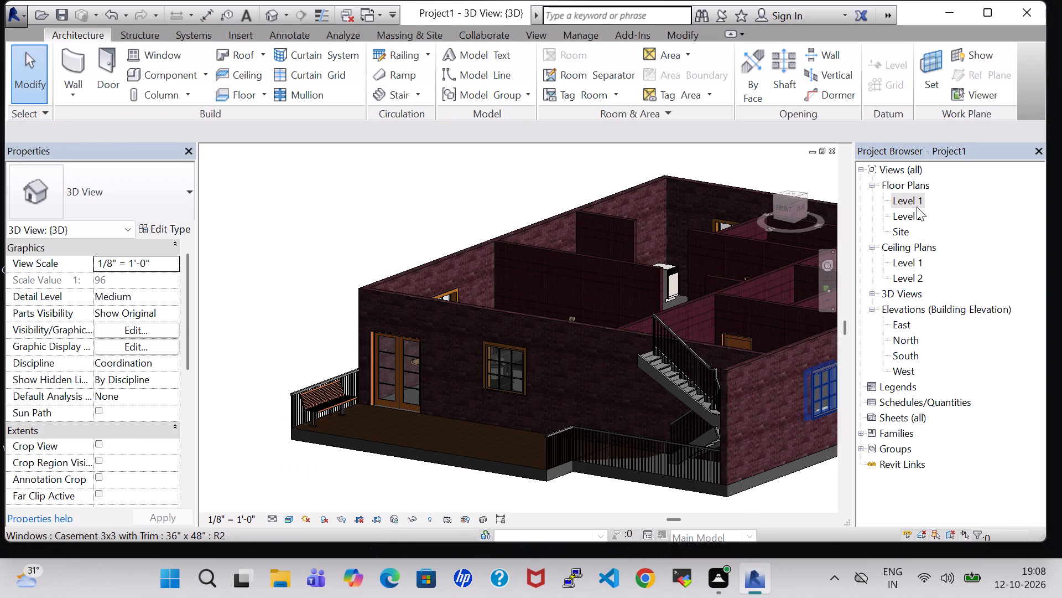
double_click(915, 201)
scroll(528, 292, down, 4)
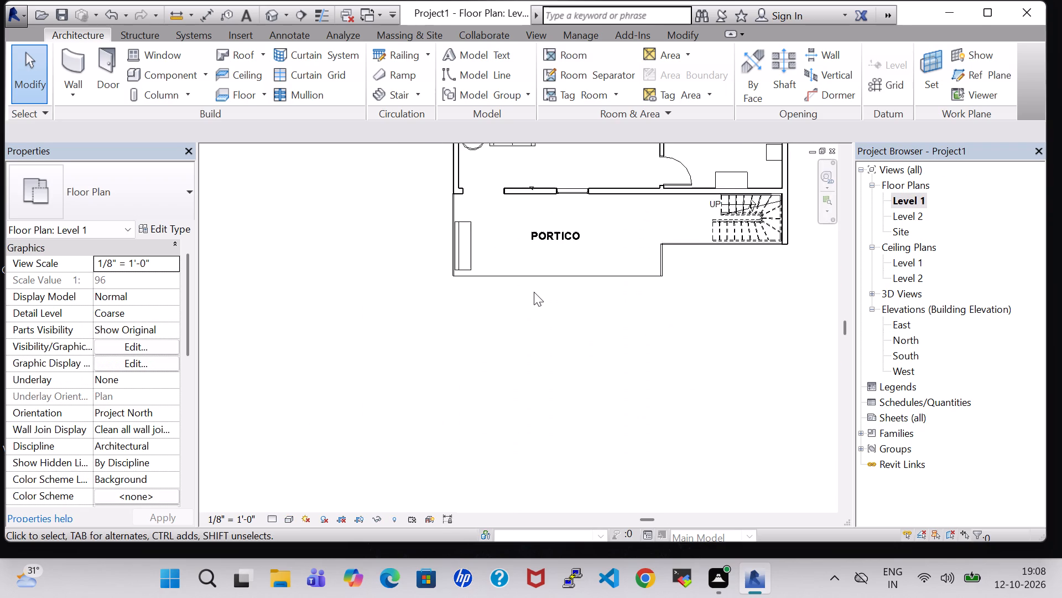
middle_drag(621, 323, 532, 424)
scroll(535, 415, down, 3)
middle_drag(685, 292, 686, 398)
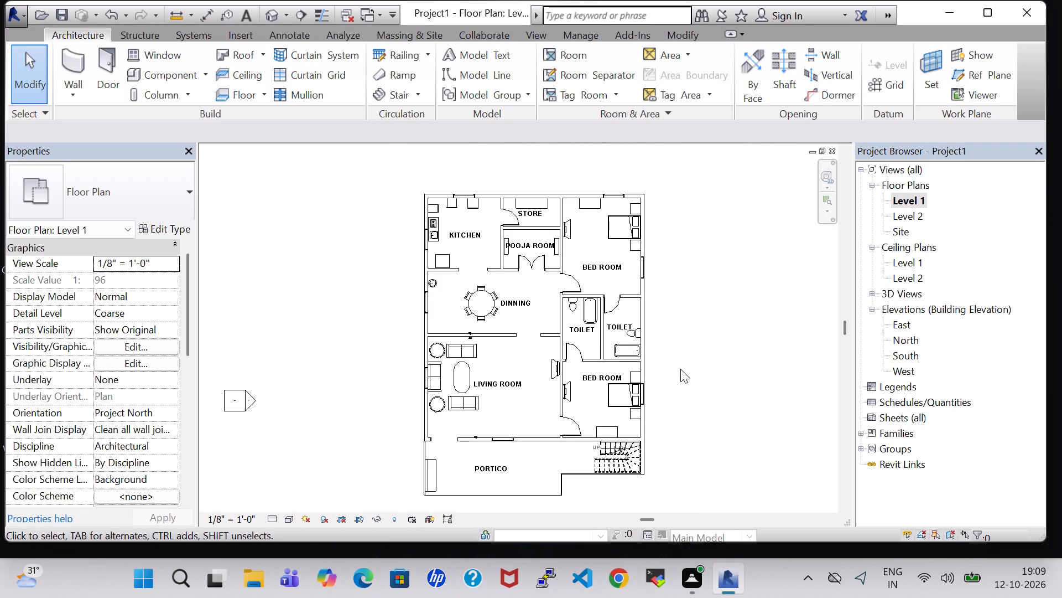
Start placing a component and look through the library's Profiles > Railings folder for a family to load.
click(152, 81)
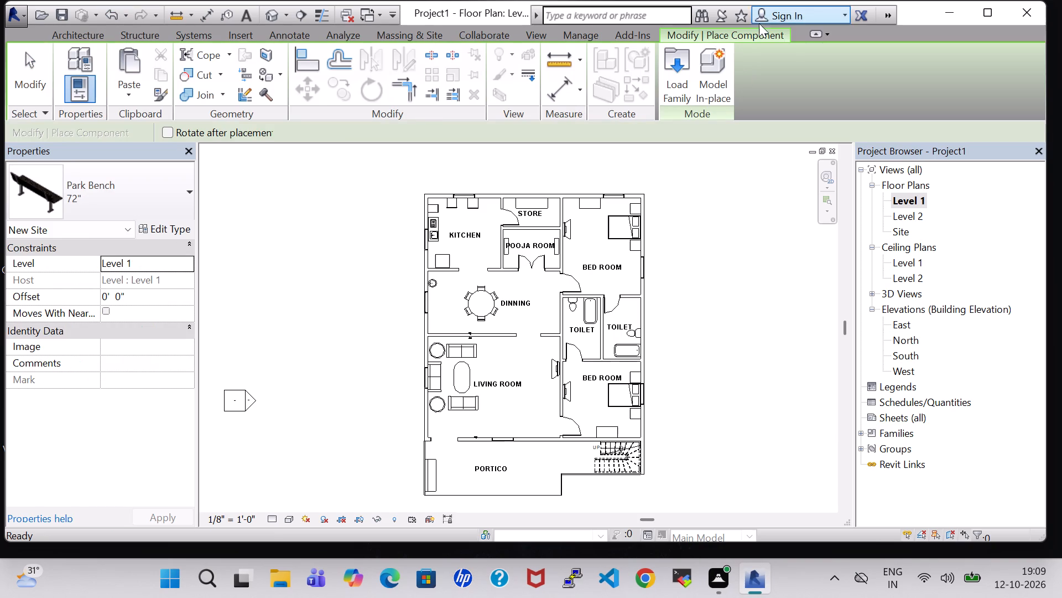
click(691, 69)
scroll(601, 183, down, 1)
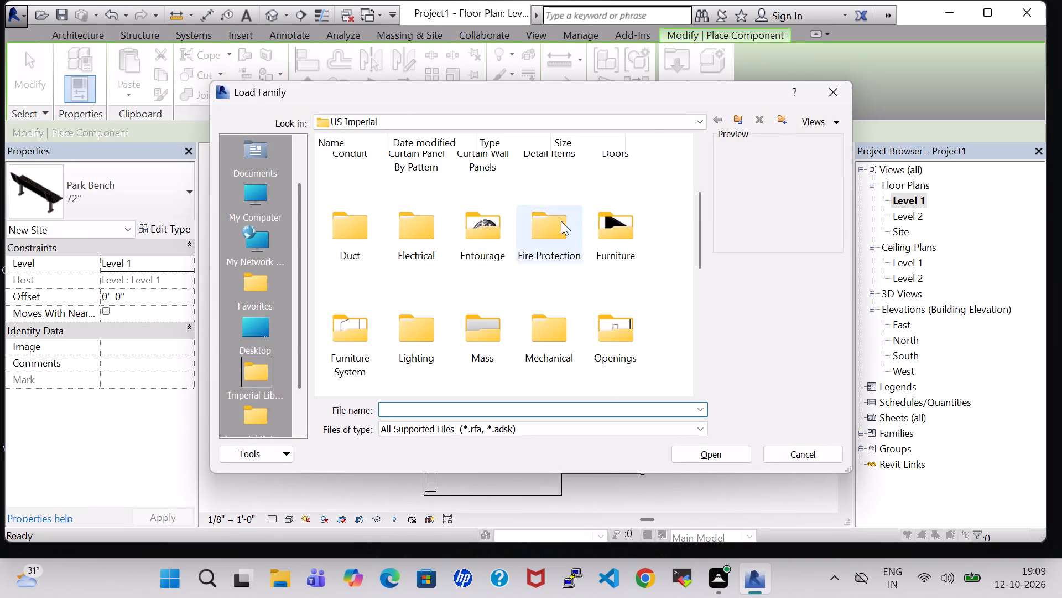
scroll(561, 221, down, 1)
scroll(358, 233, down, 4)
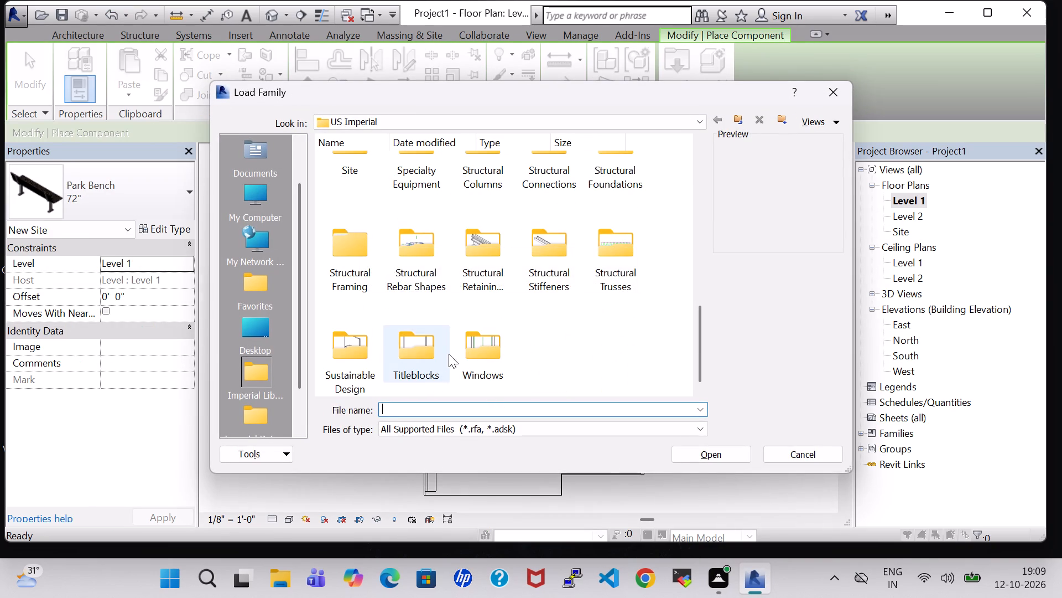
scroll(554, 313, up, 2)
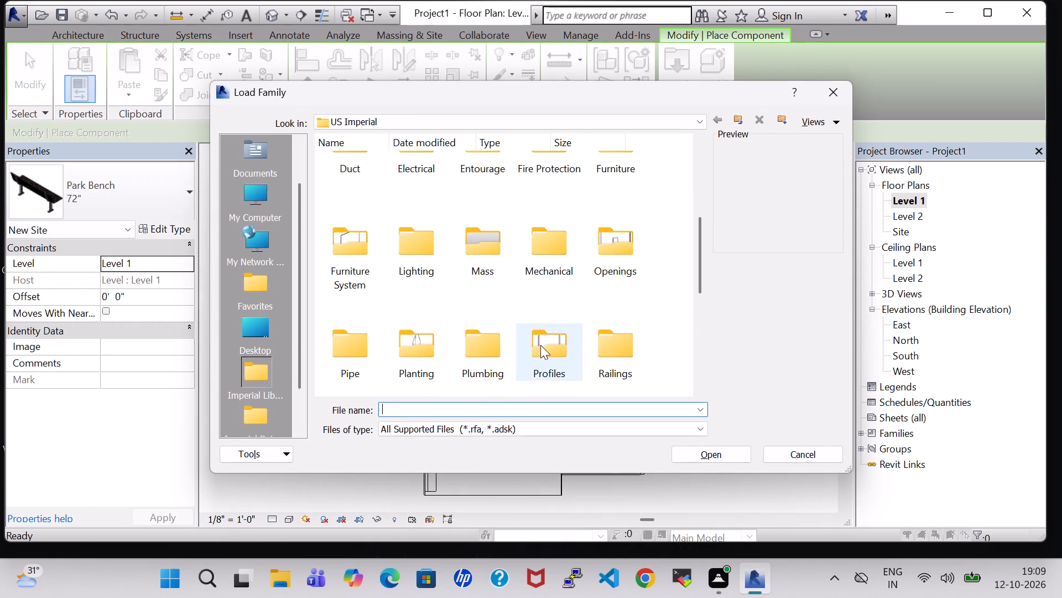
double_click(545, 344)
scroll(368, 199, down, 1)
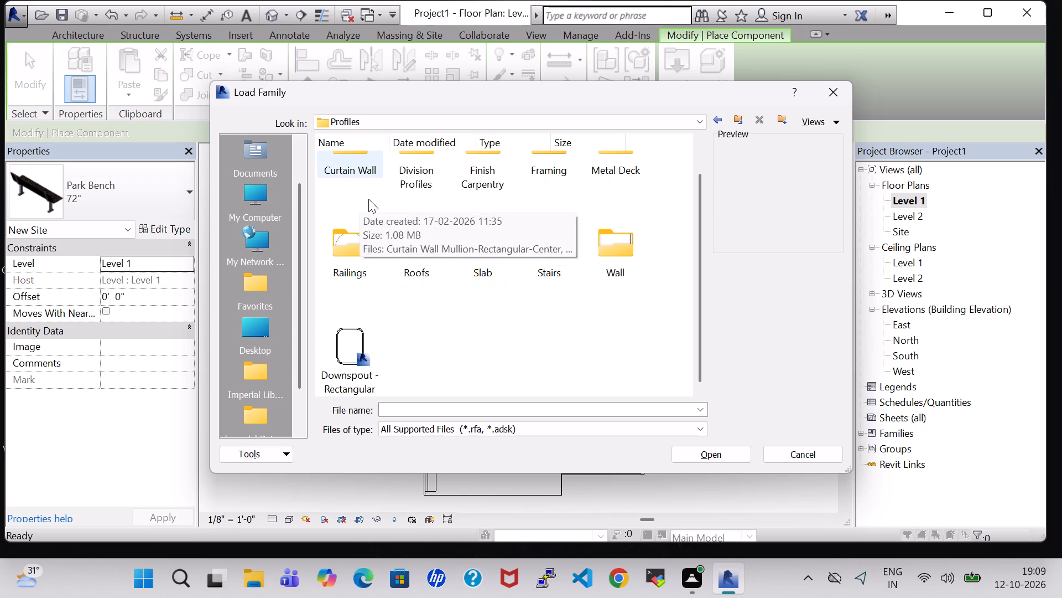
double_click(358, 246)
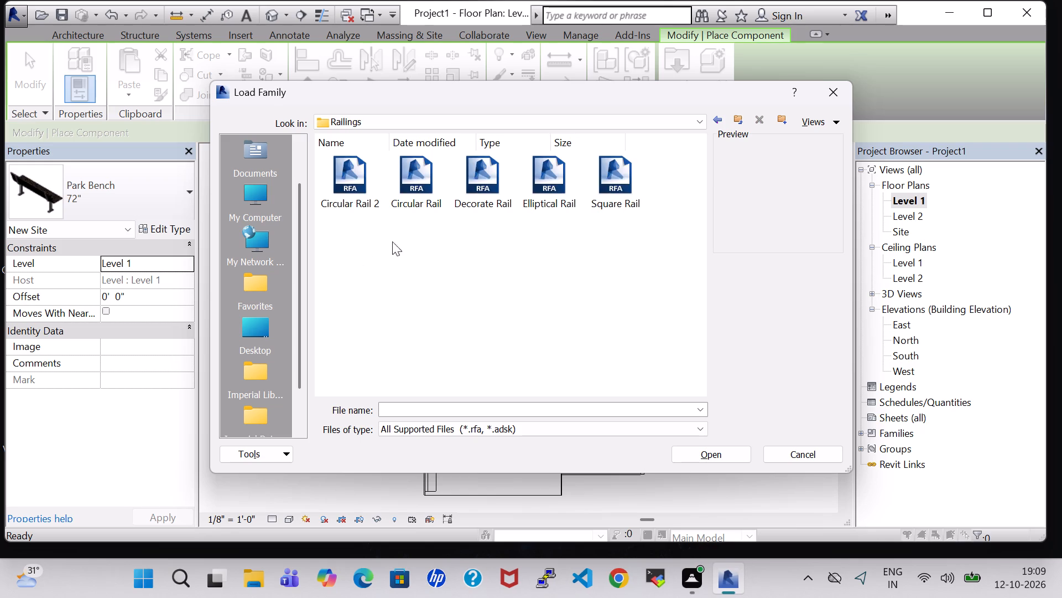
click(719, 119)
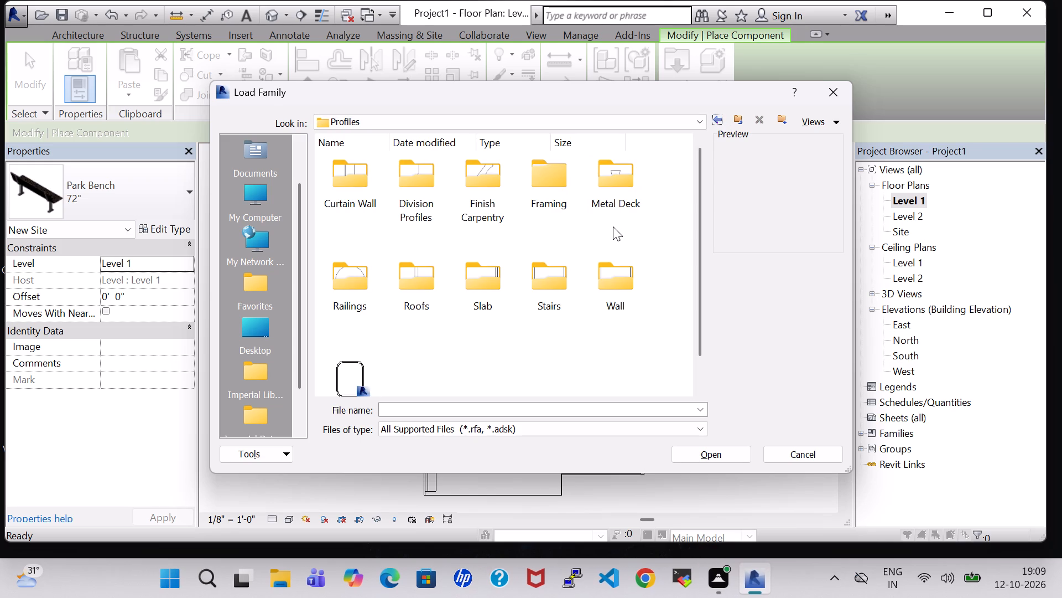
Look through the Wall, Curtain Wall and Framing > Concrete folders under Profiles, and return to the US Imperial library.
scroll(613, 226, up, 2)
double_click(623, 265)
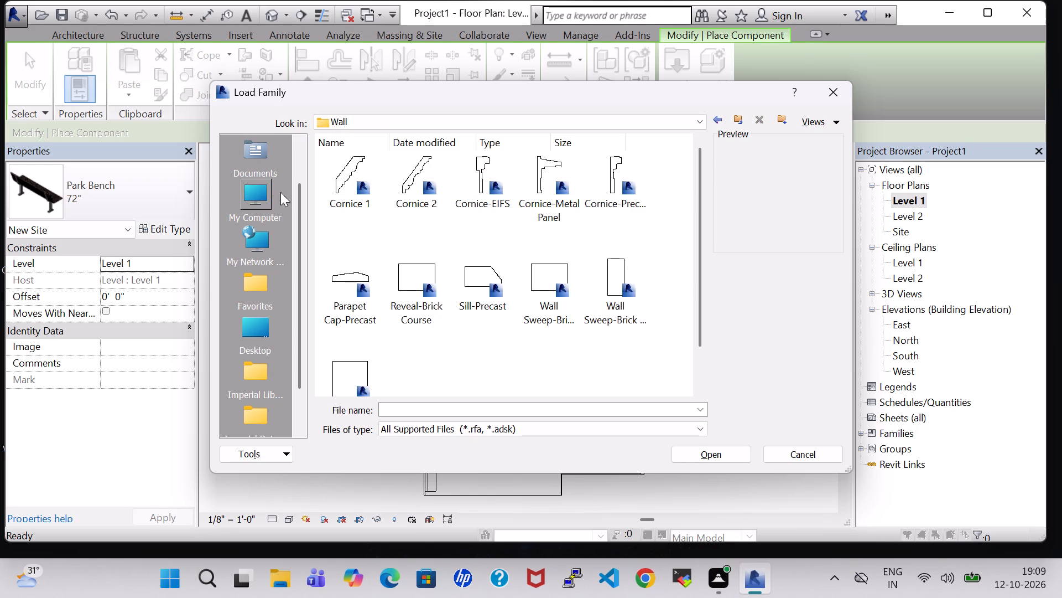
click(722, 116)
scroll(351, 245, up, 2)
double_click(363, 187)
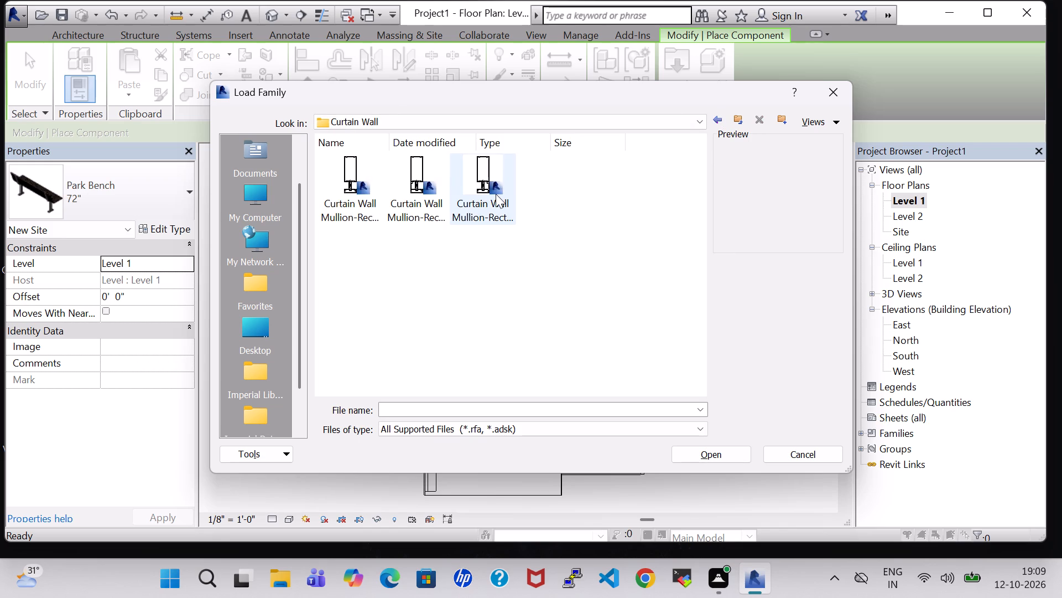
click(703, 118)
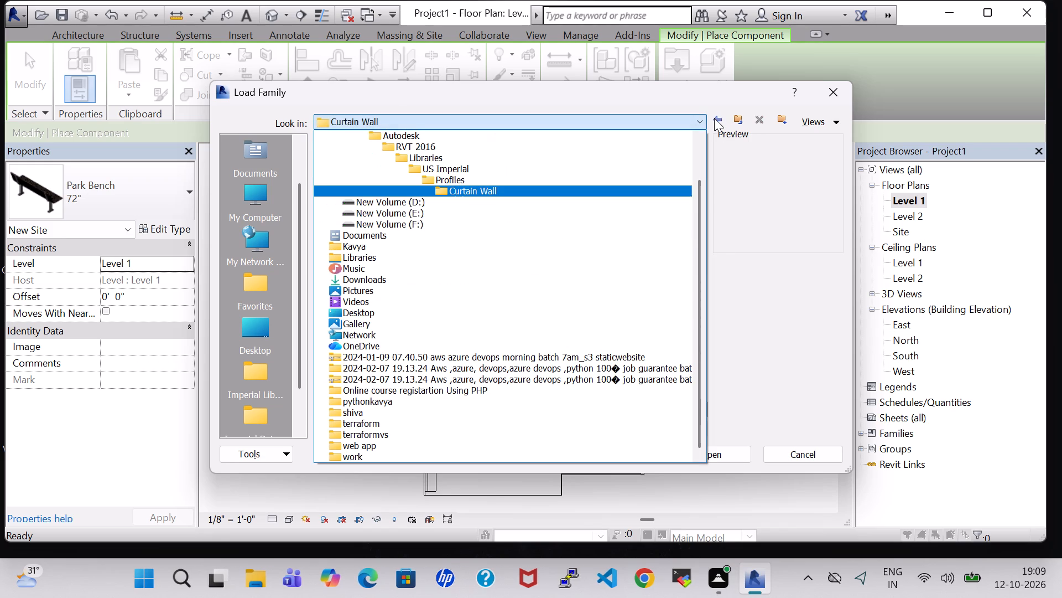
double_click(718, 115)
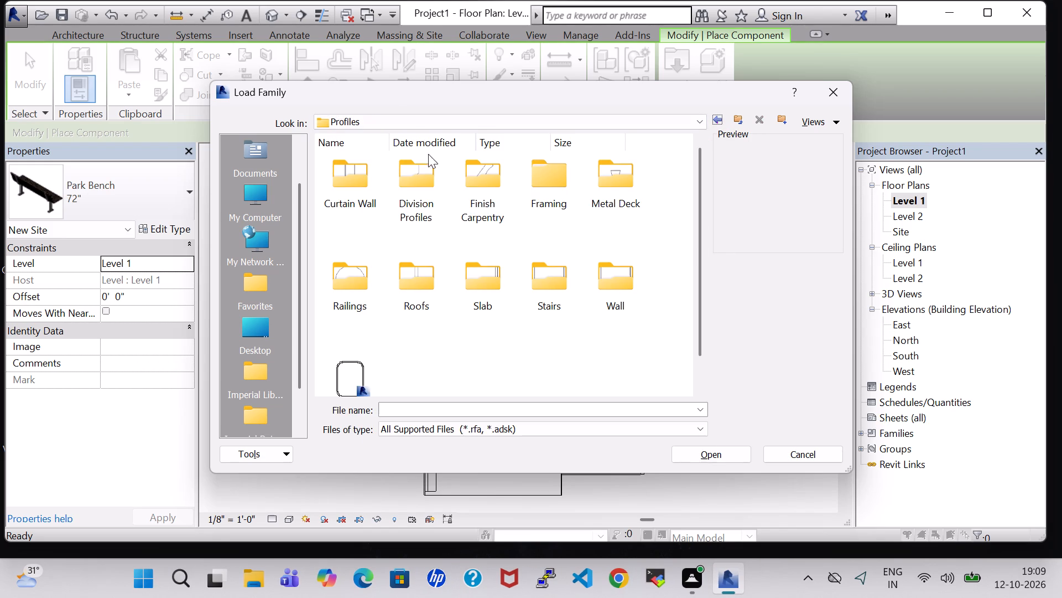
double_click(553, 185)
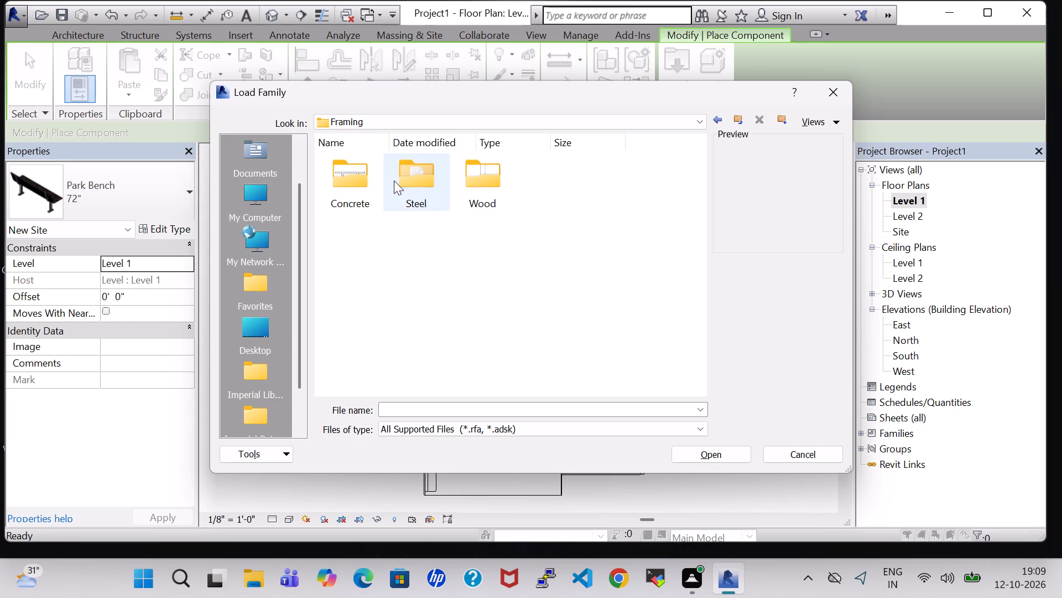
double_click(338, 177)
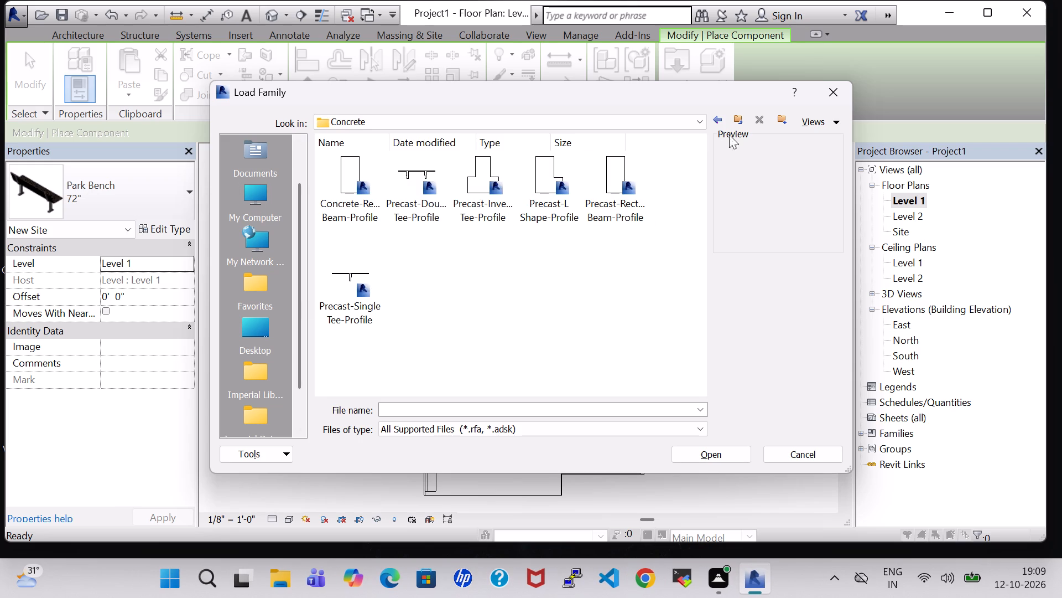
click(721, 120)
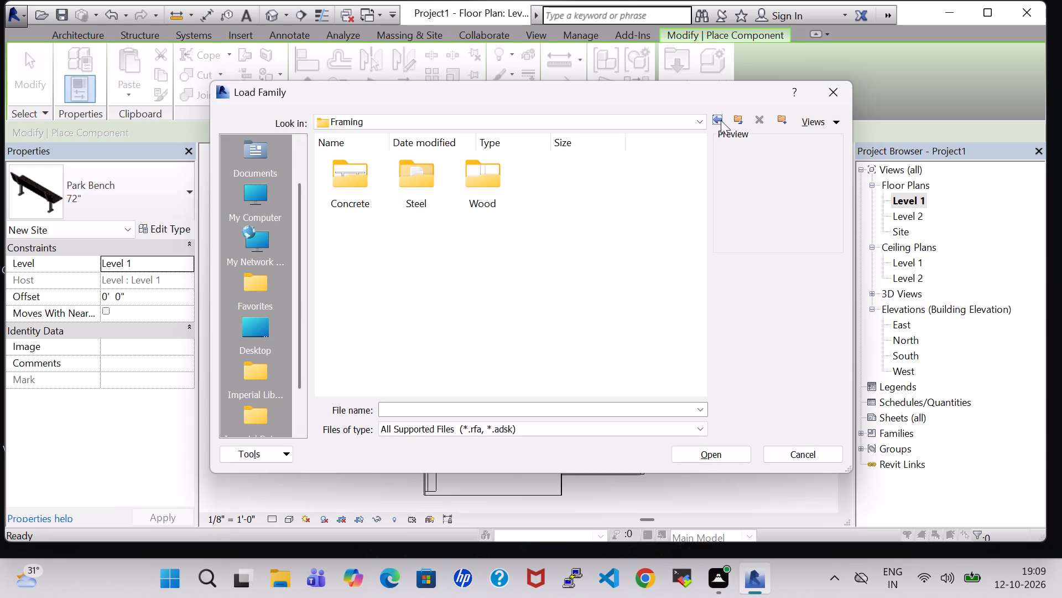
click(721, 120)
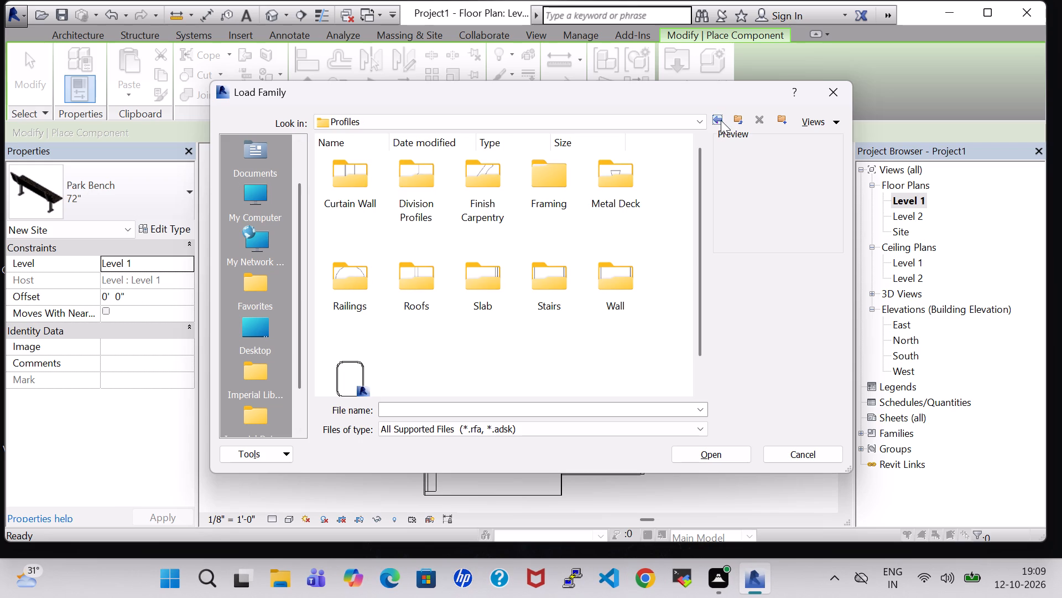
click(721, 120)
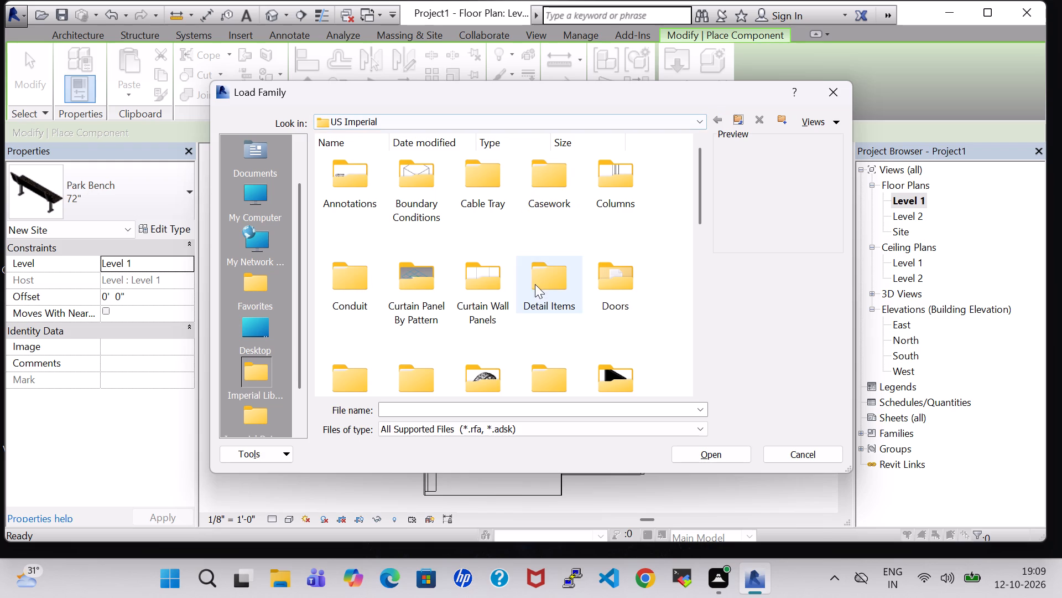
Look through the Boundary Conditions, Annotations and Cable Tray > Fittings folders of the US Imperial library for a family.
scroll(524, 215, up, 1)
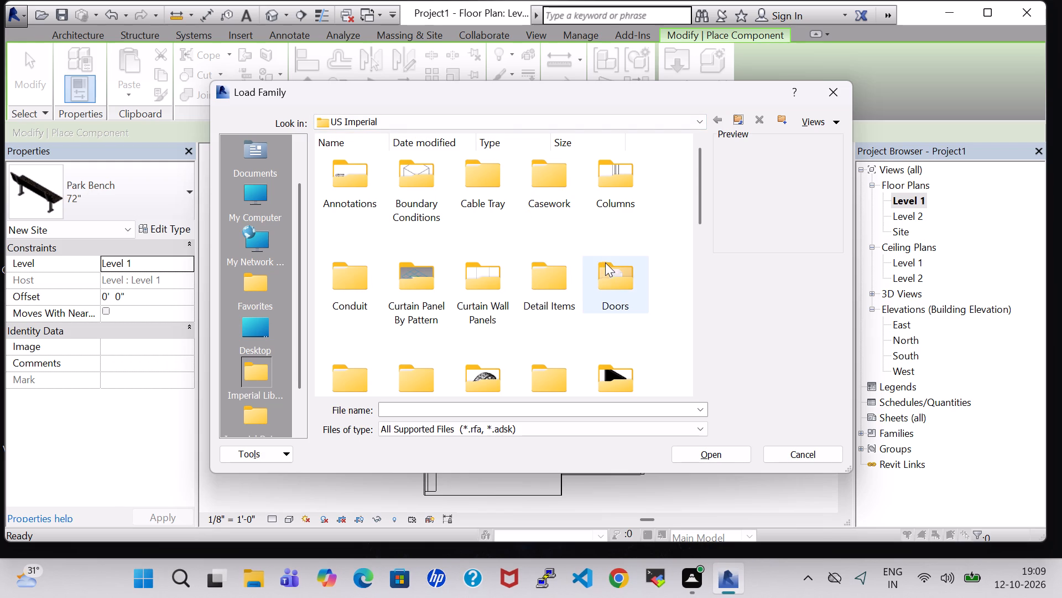
scroll(605, 260, up, 1)
double_click(425, 198)
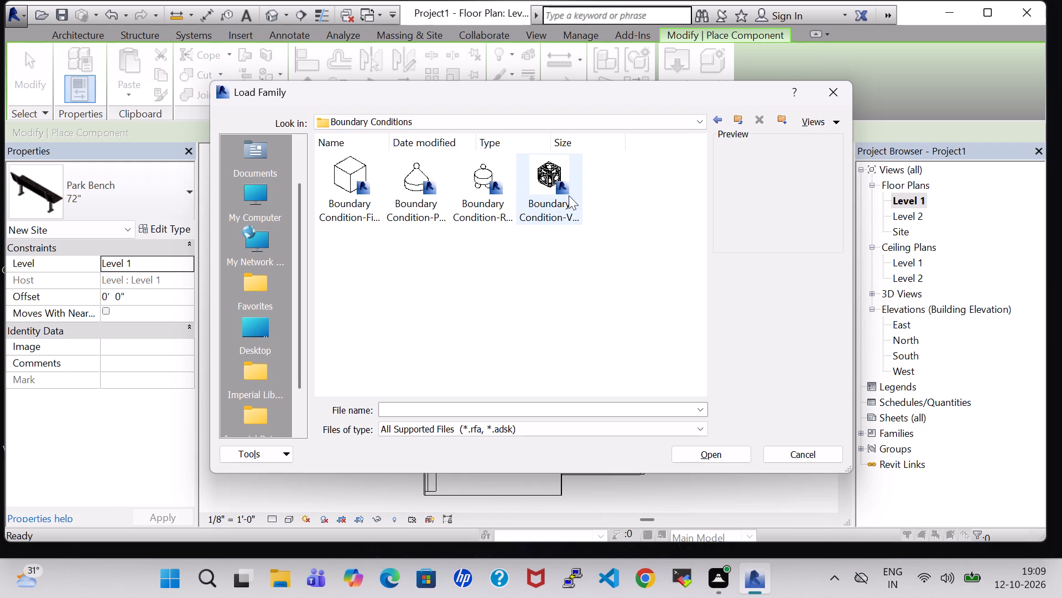
click(718, 117)
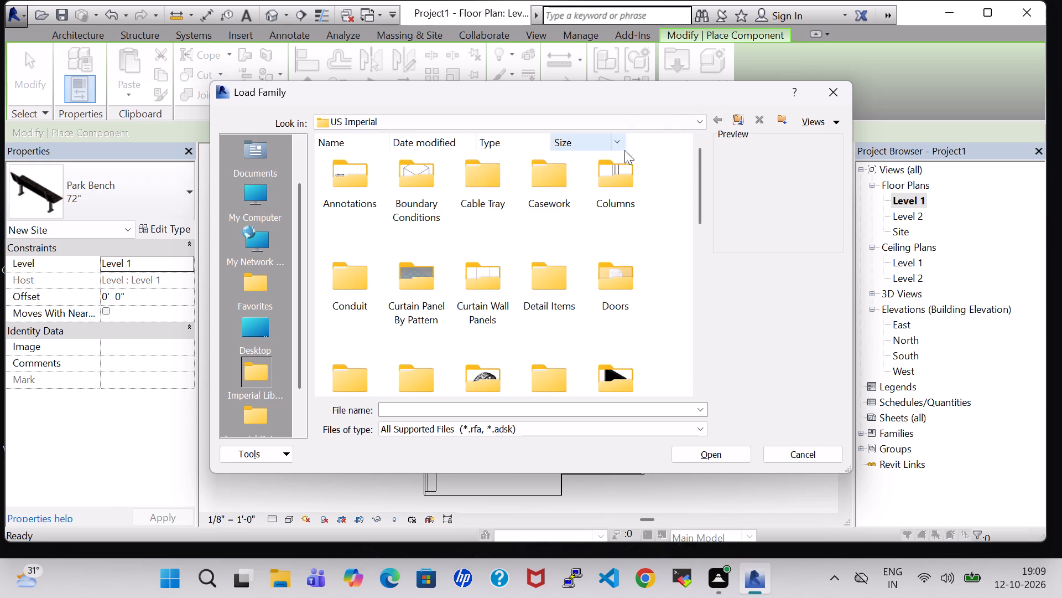
scroll(495, 173, up, 2)
double_click(374, 179)
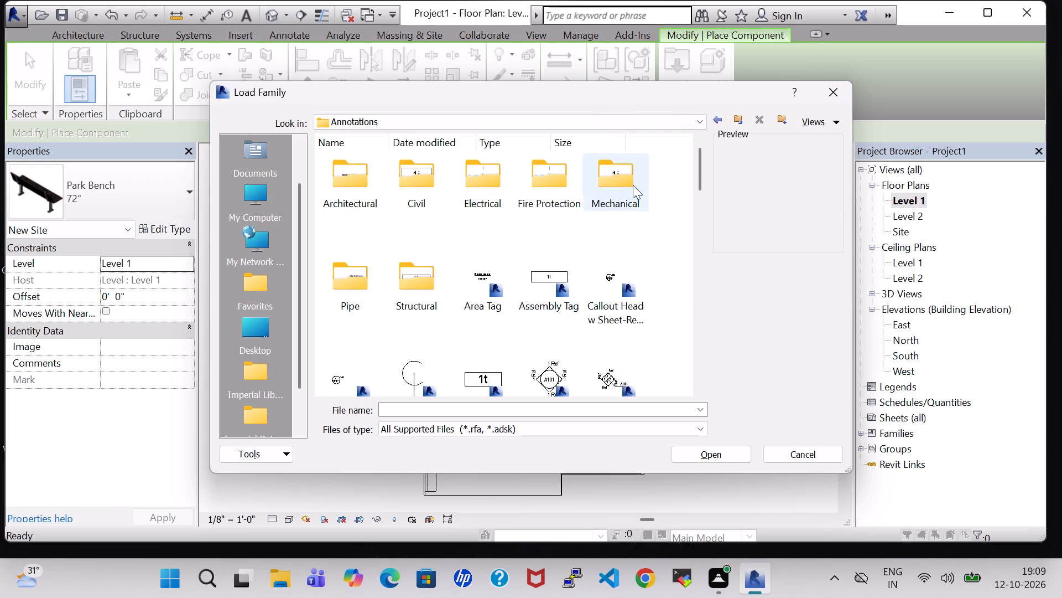
click(716, 121)
double_click(510, 176)
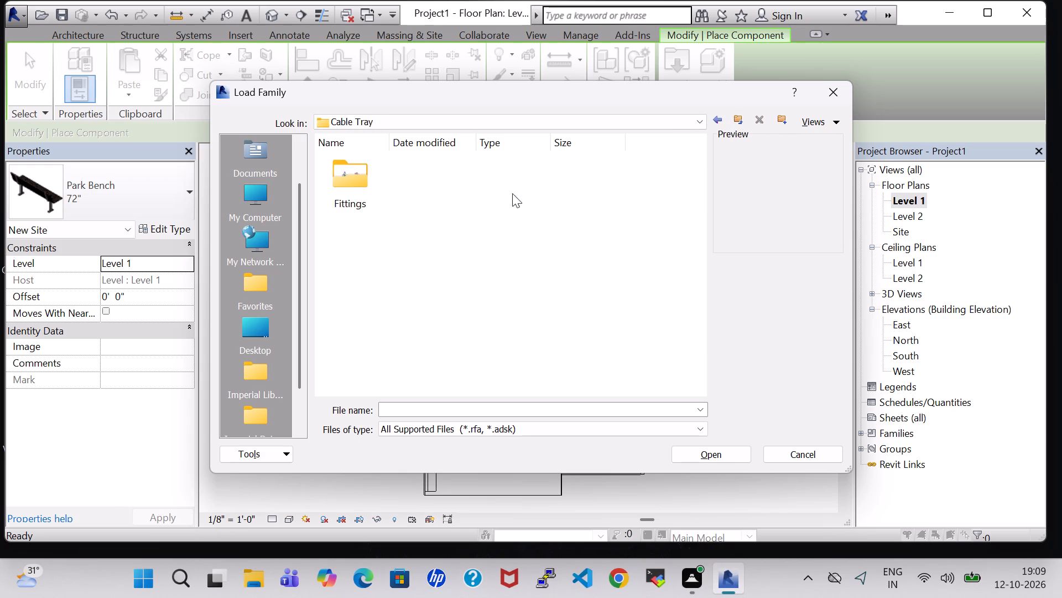
double_click(348, 184)
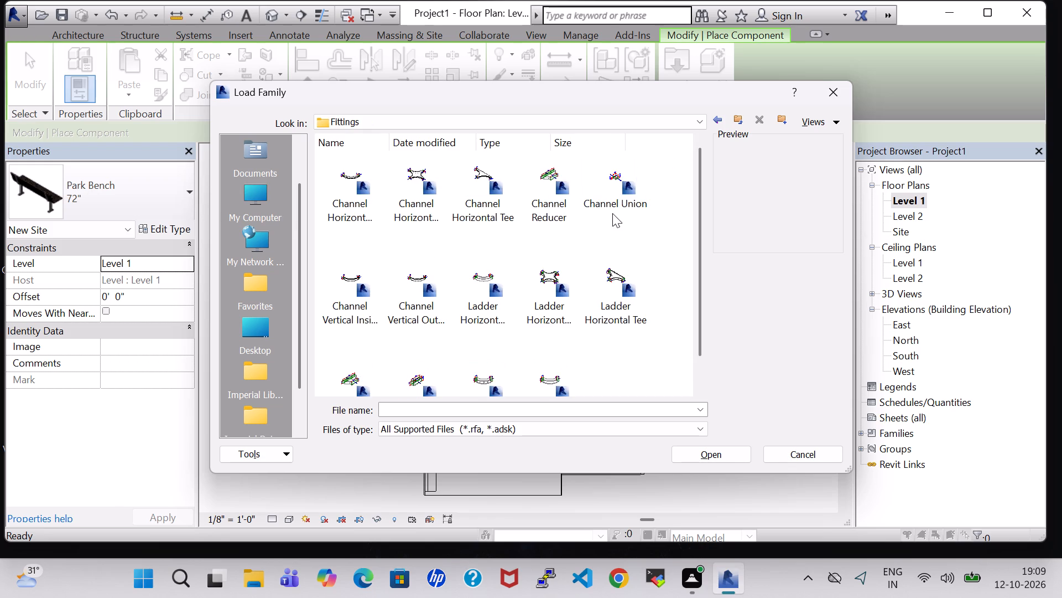
scroll(612, 213, down, 1)
click(720, 118)
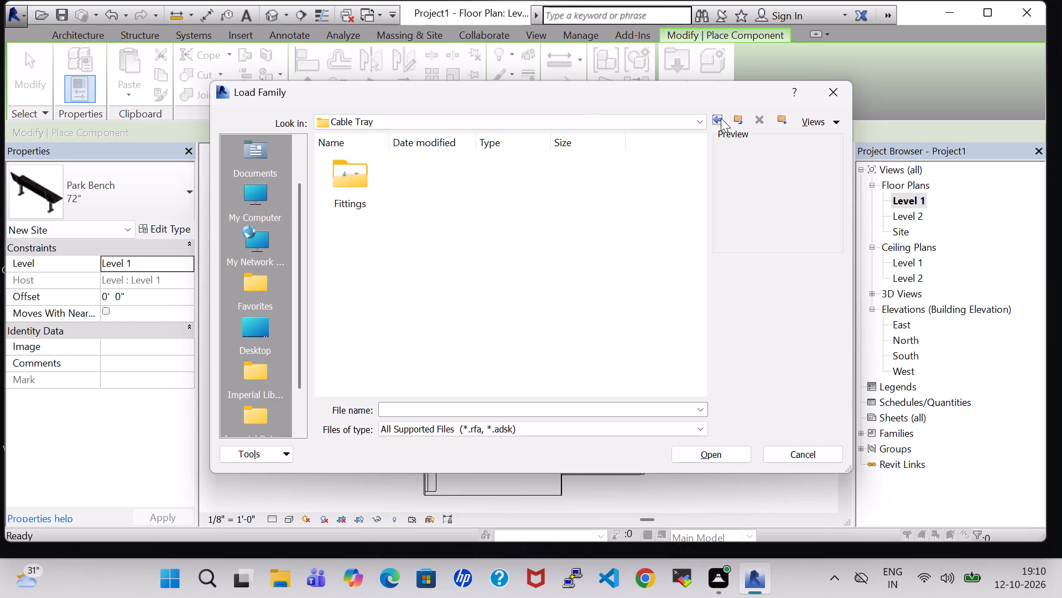
click(721, 118)
Look through the Columns, Conduit > Fittings, Curtain Panel By Pattern and Curtain Wall Panels folders of the US Imperial library.
double_click(610, 177)
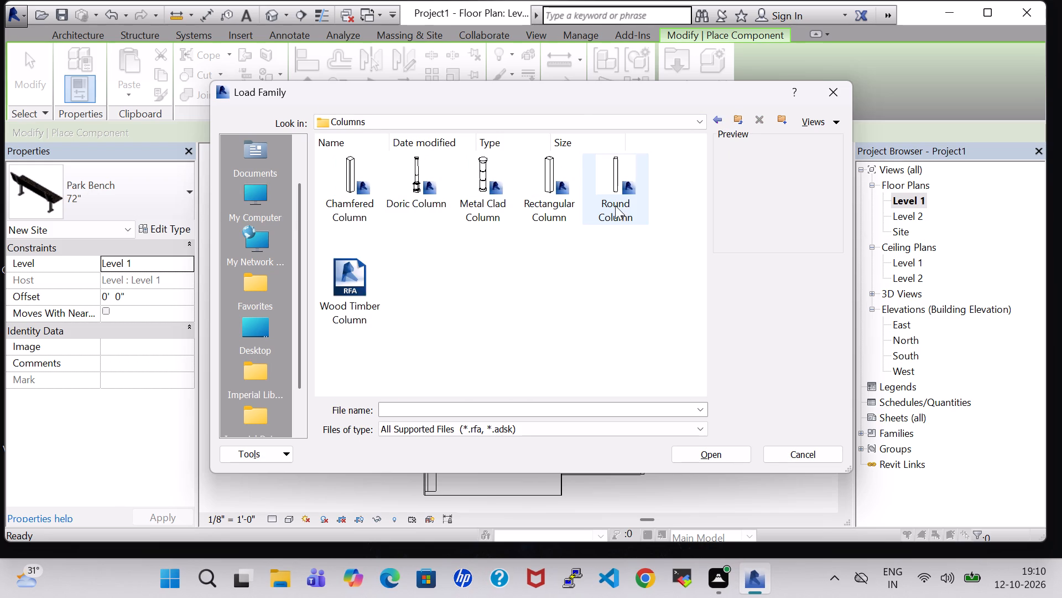
click(714, 117)
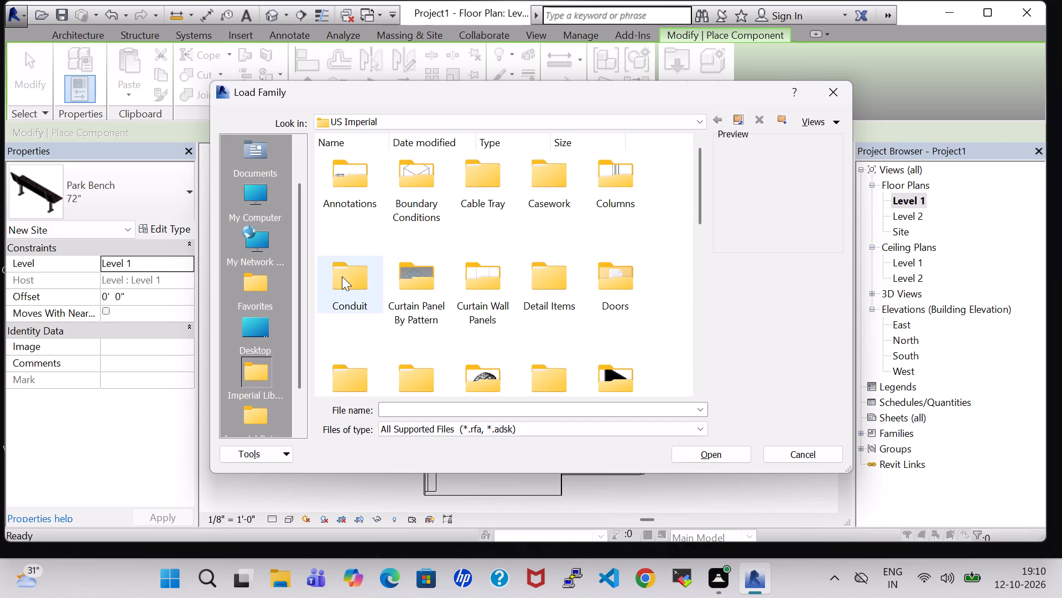
double_click(361, 302)
double_click(368, 165)
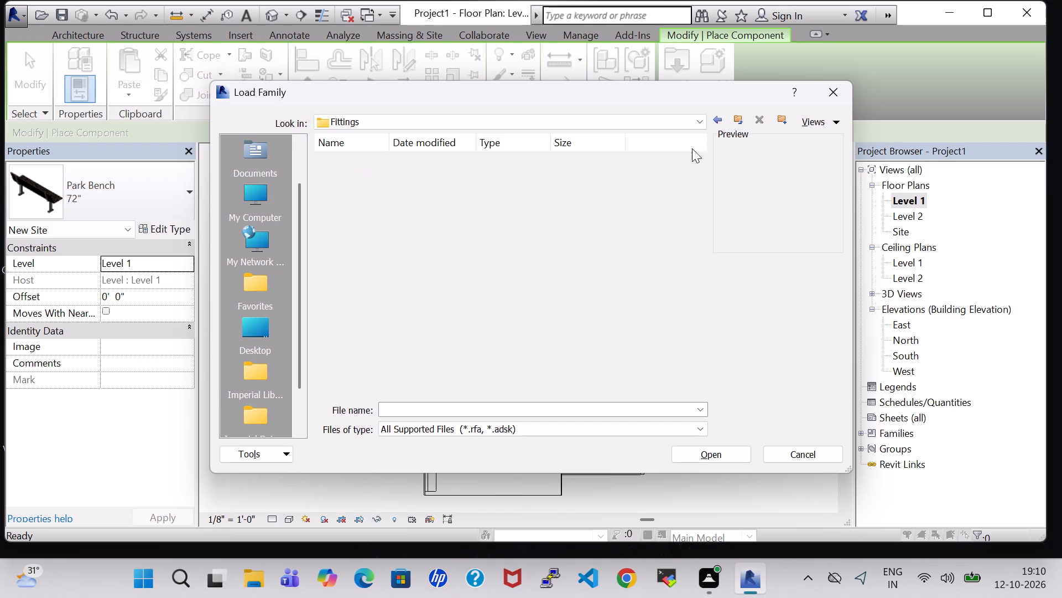
click(716, 121)
click(716, 121)
double_click(426, 265)
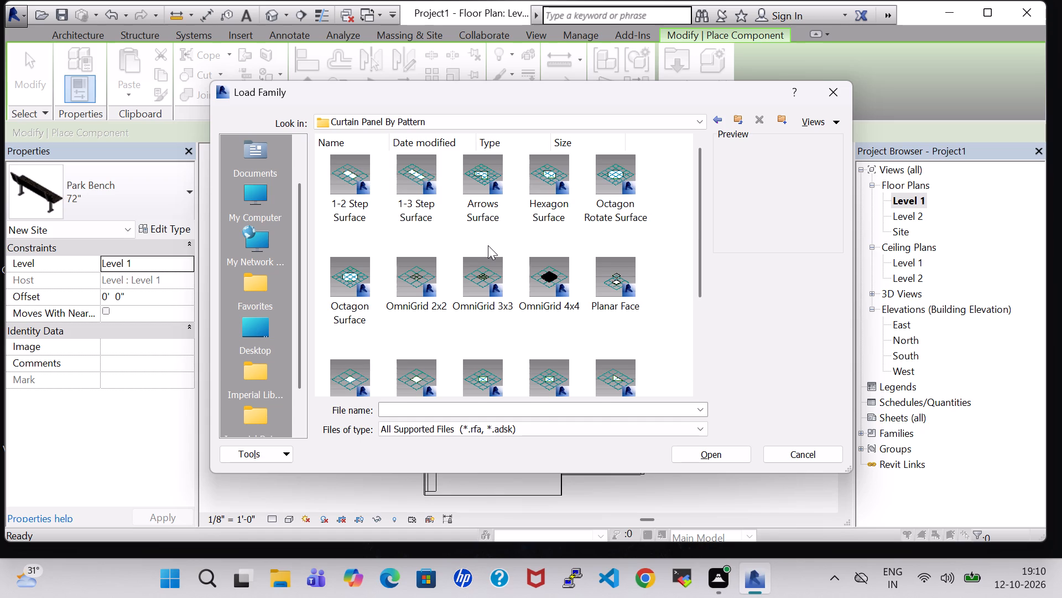
scroll(488, 245, down, 8)
click(721, 119)
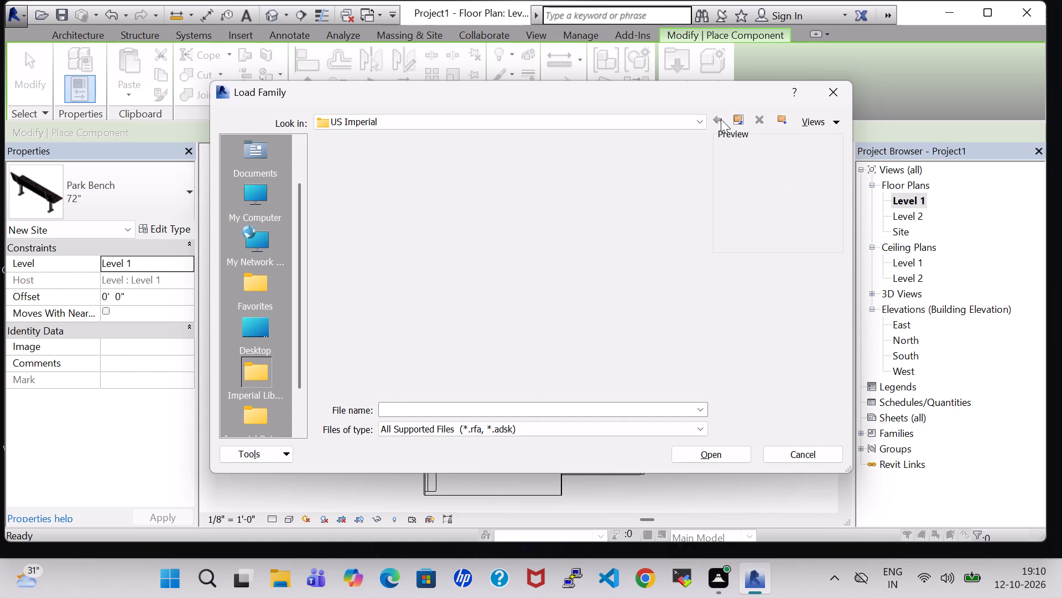
double_click(488, 264)
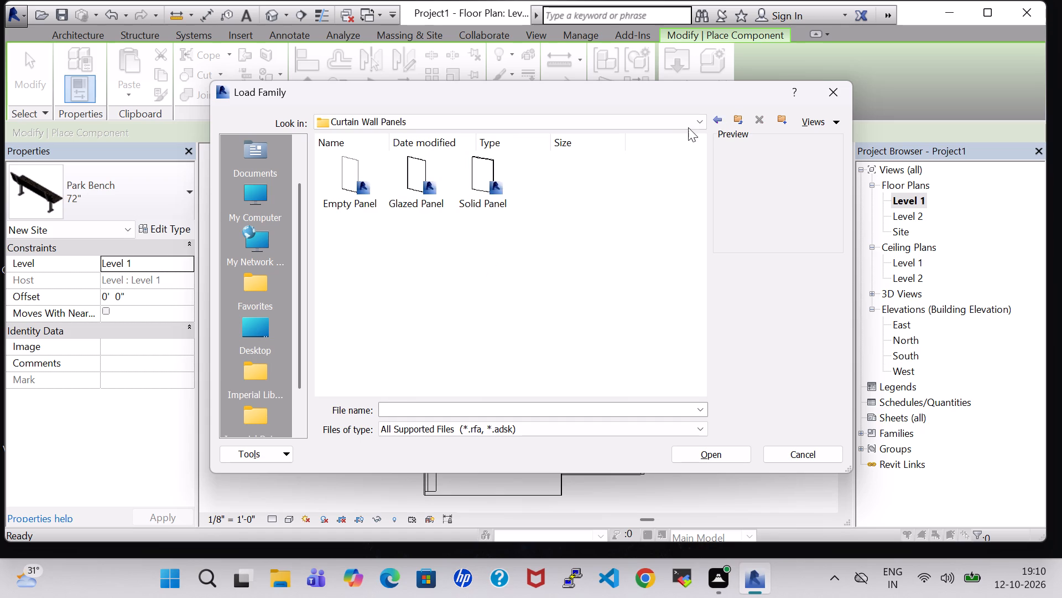
click(721, 119)
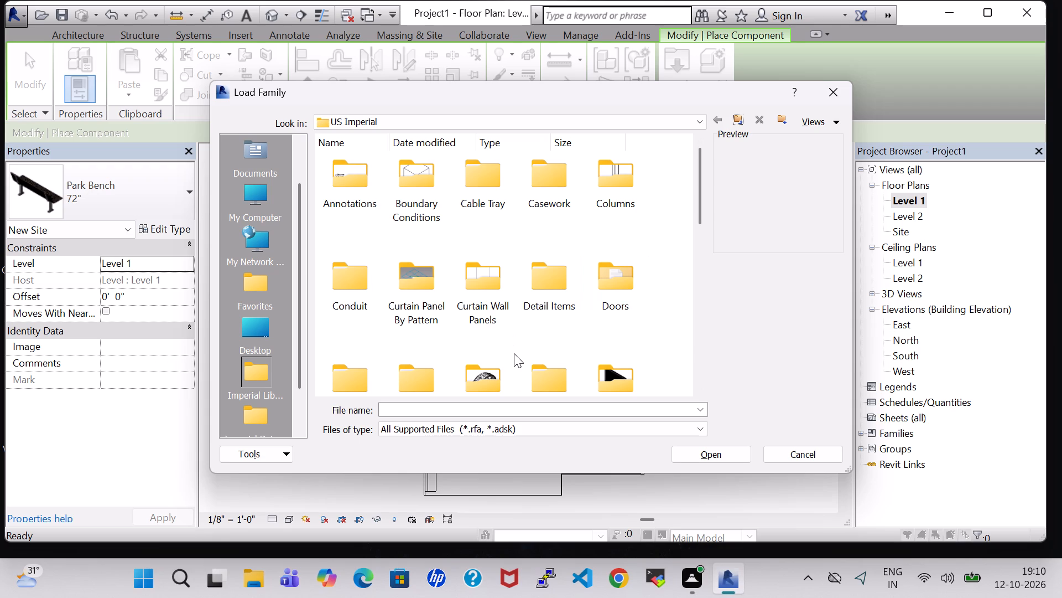
Look in the library's Fire Protection folder for a family and return to the US Imperial folder.
scroll(568, 331, down, 1)
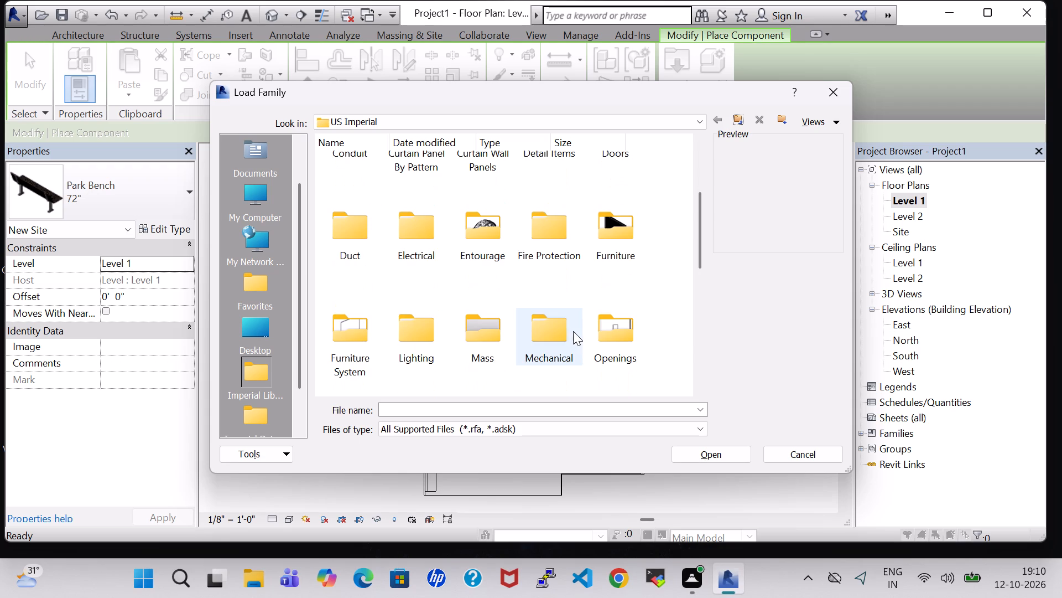
scroll(574, 323, up, 1)
scroll(570, 294, down, 1)
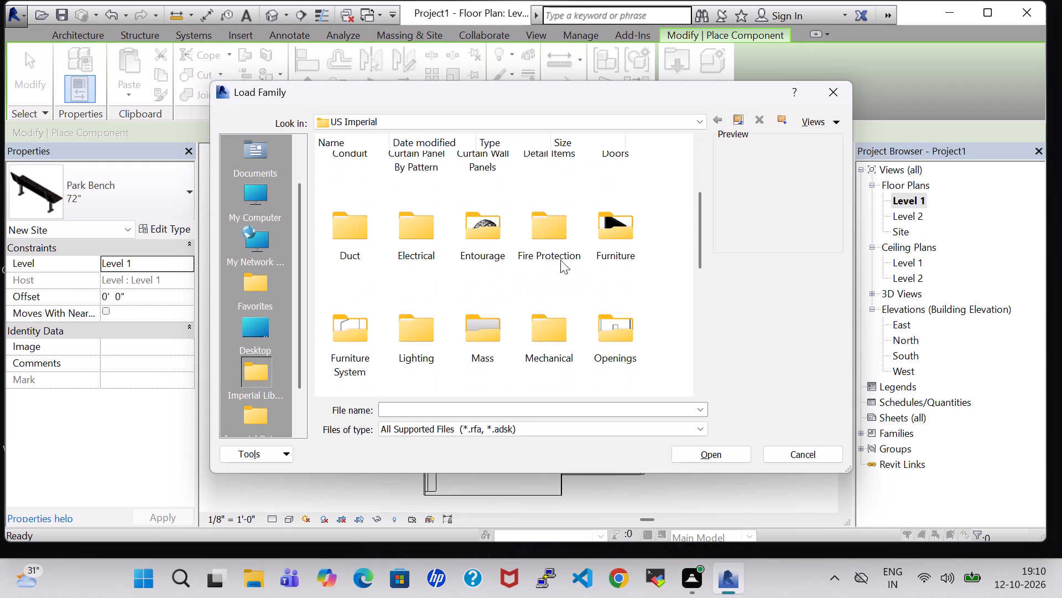
double_click(556, 236)
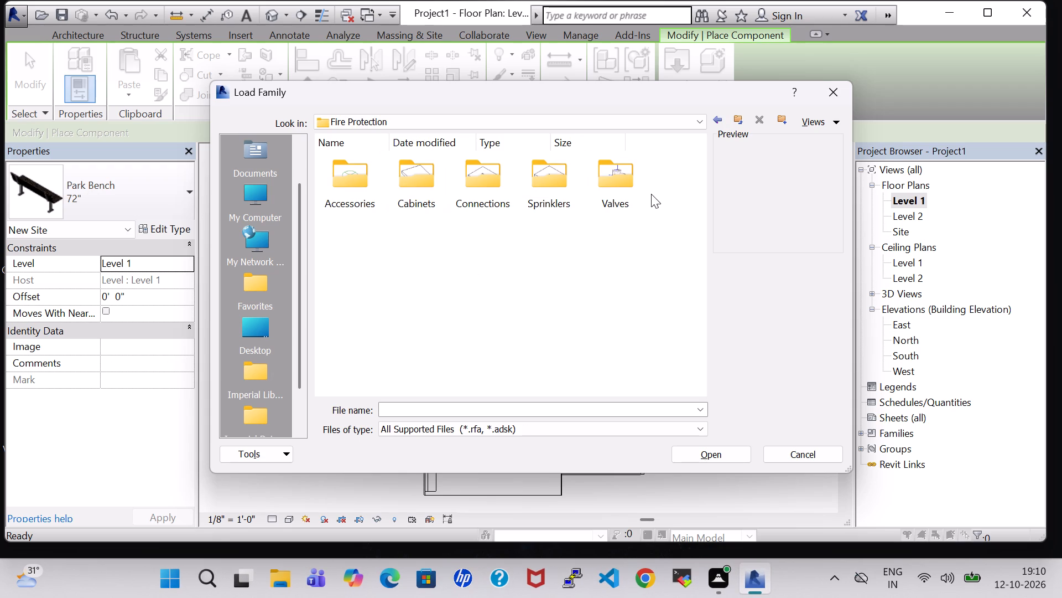
click(715, 122)
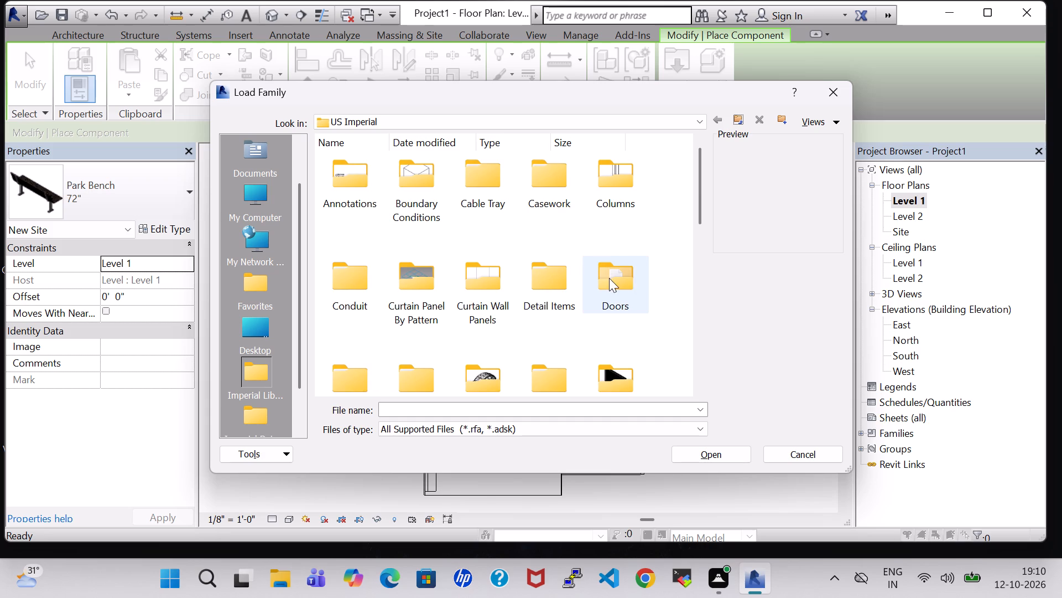
Load the RPC Tree - Conifer family from the library's Planting folder.
scroll(609, 278, down, 1)
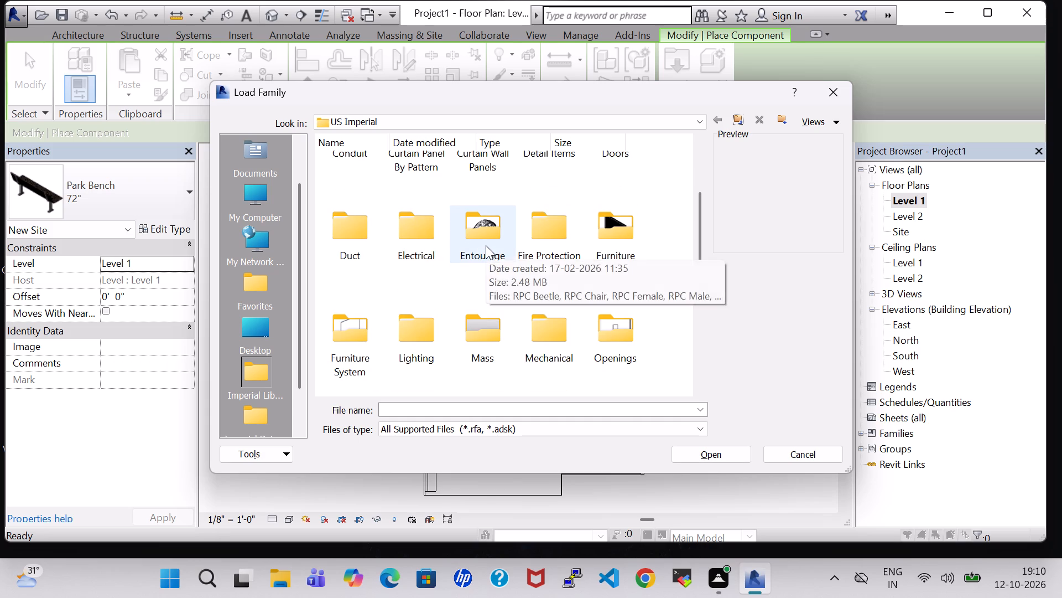
scroll(446, 297, down, 1)
click(435, 200)
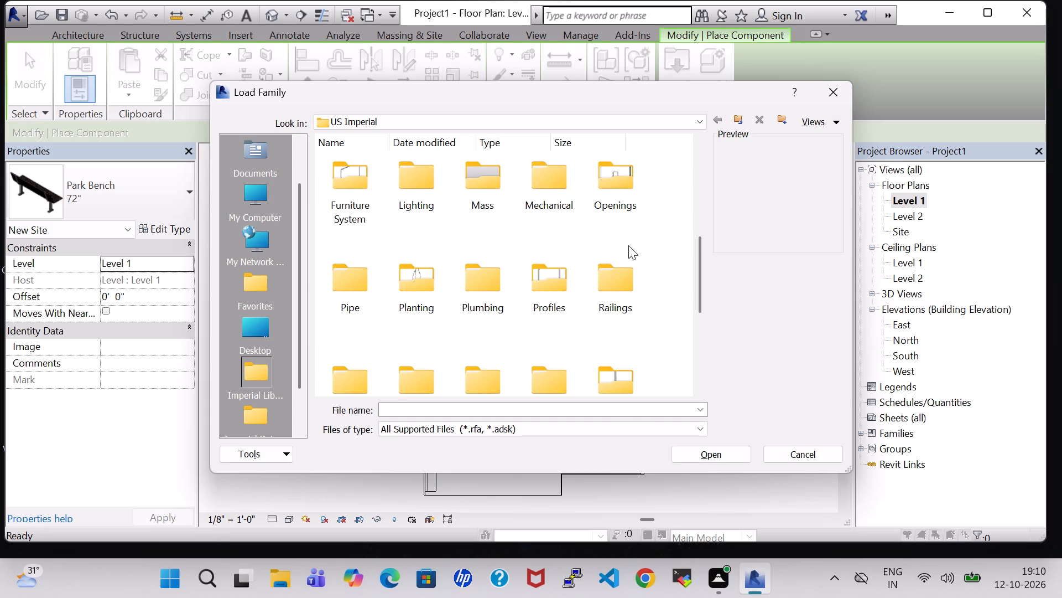
double_click(411, 293)
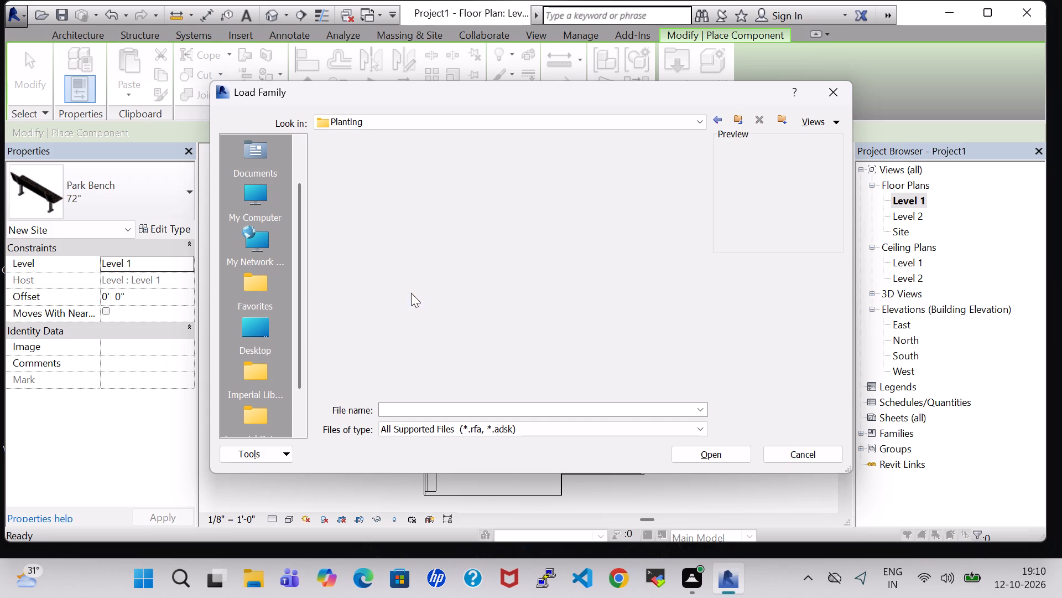
click(487, 197)
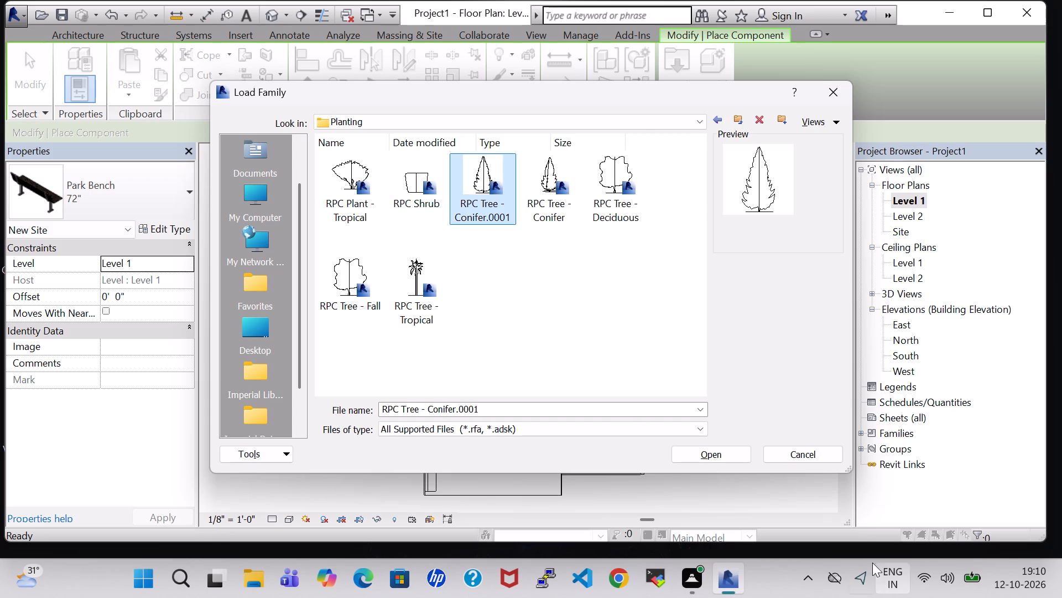
click(566, 190)
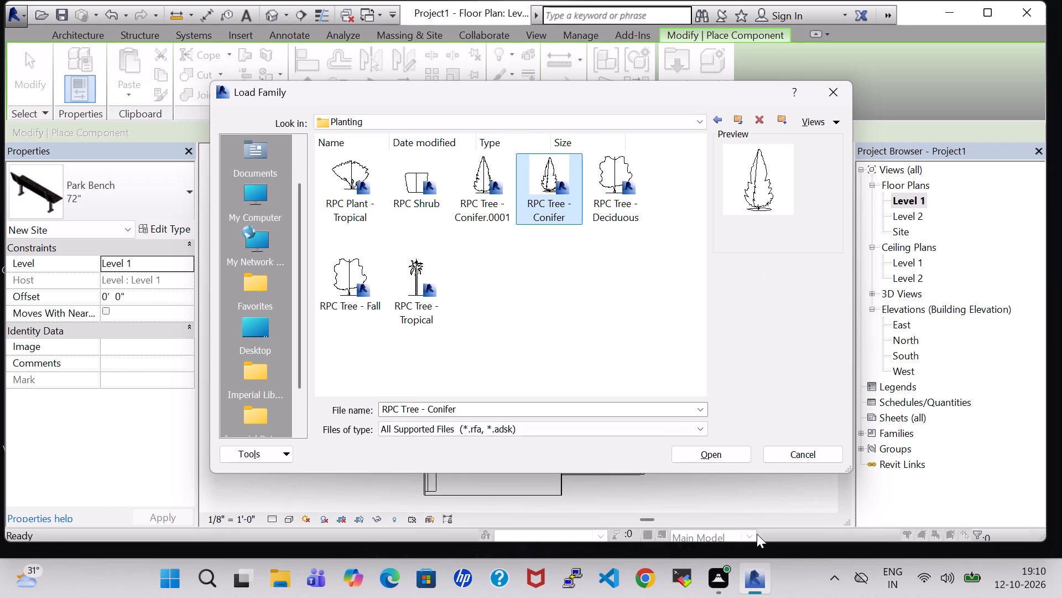
click(710, 457)
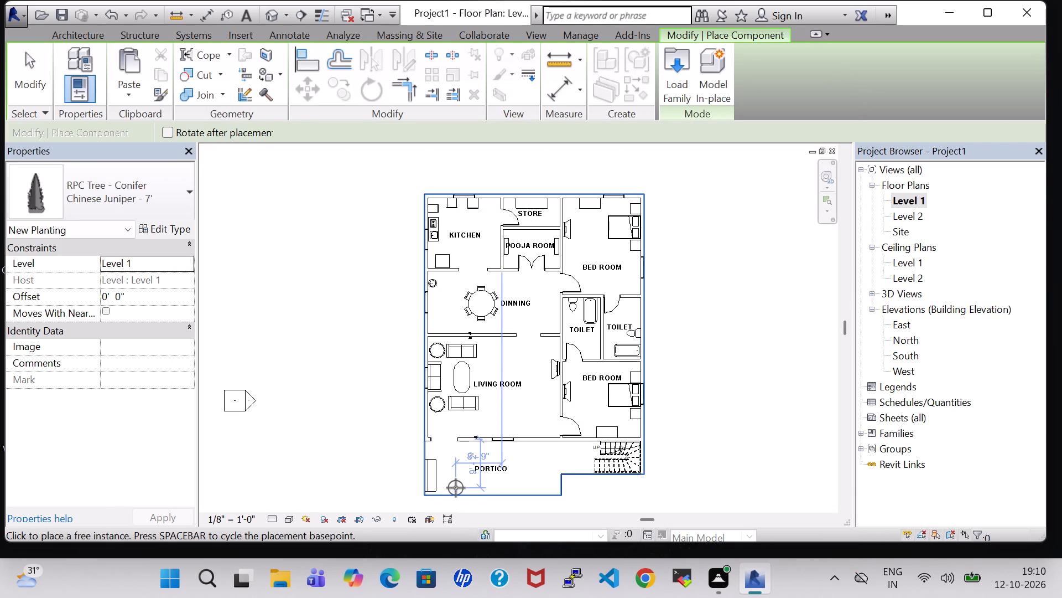
Place two Chinese Juniper - 7' trees side by side near the portico's front edge, below the PORTICO tag.
click(487, 486)
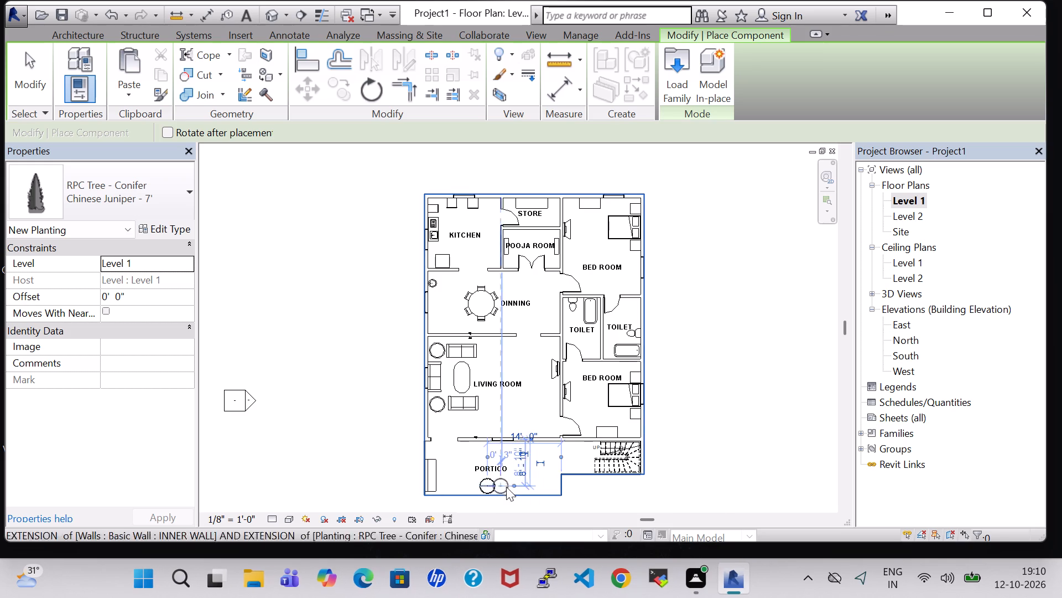
click(507, 487)
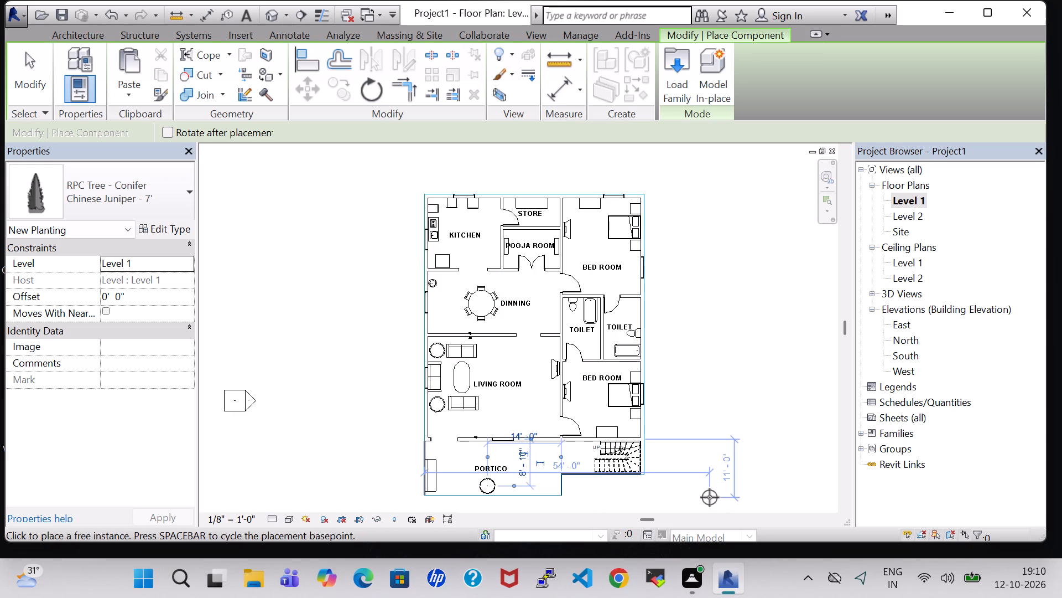
key(Escape)
click(518, 491)
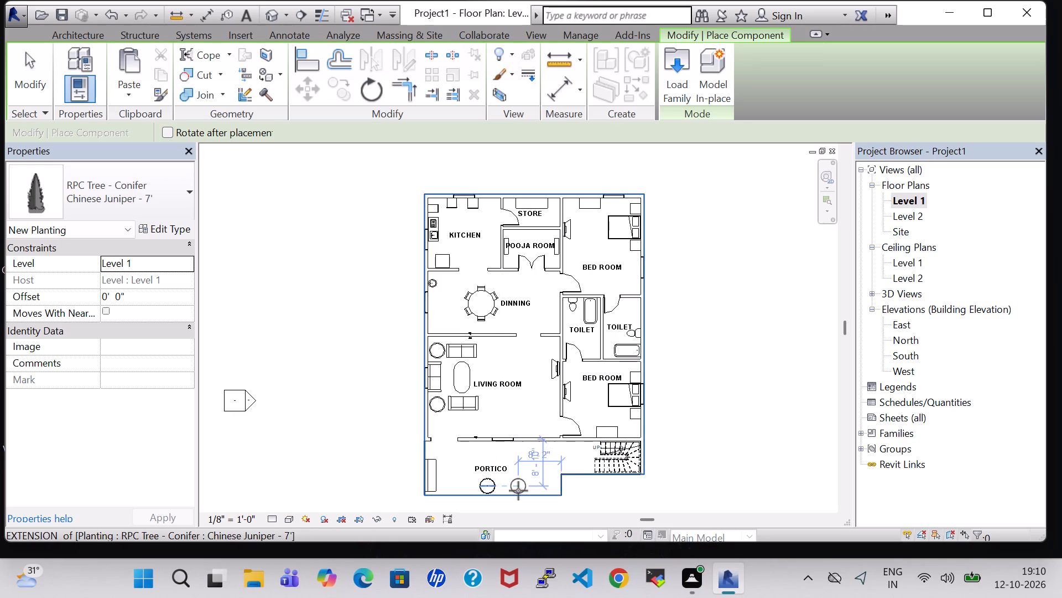
key(Escape)
key(Escape)
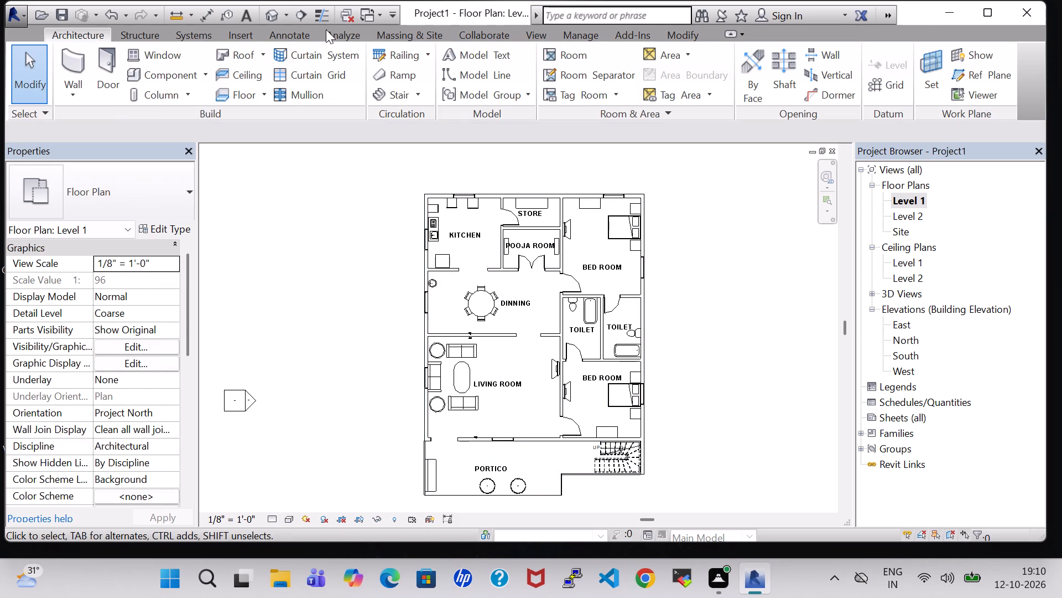
Check the portico trees in the 3D view without saving the project, and return to the Level 1 floor plan.
click(273, 17)
click(659, 144)
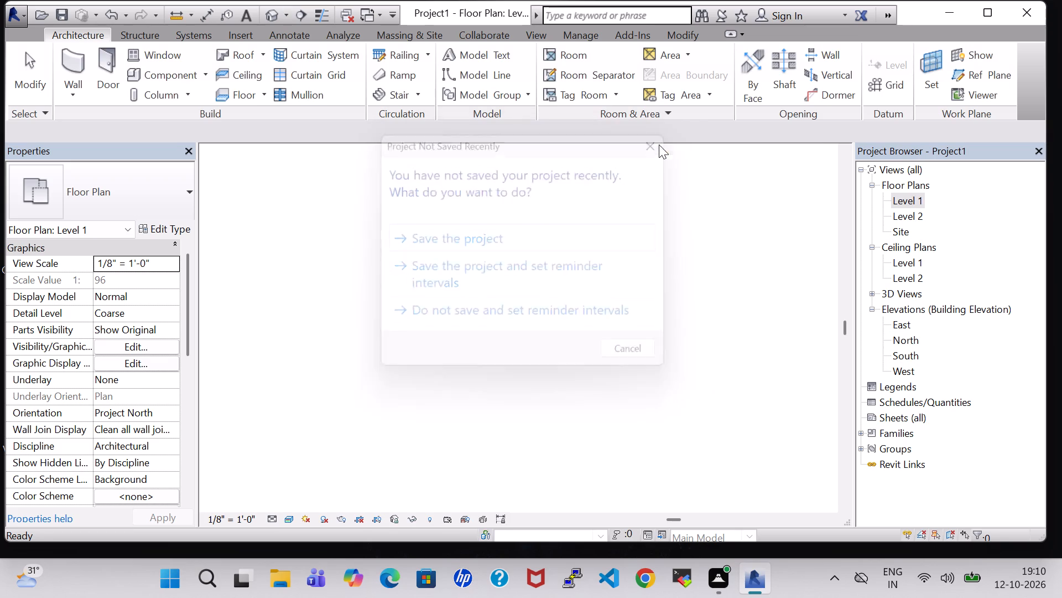
shift+middle_drag(582, 496, 633, 493)
shift+middle_drag(633, 488, 667, 451)
double_click(912, 202)
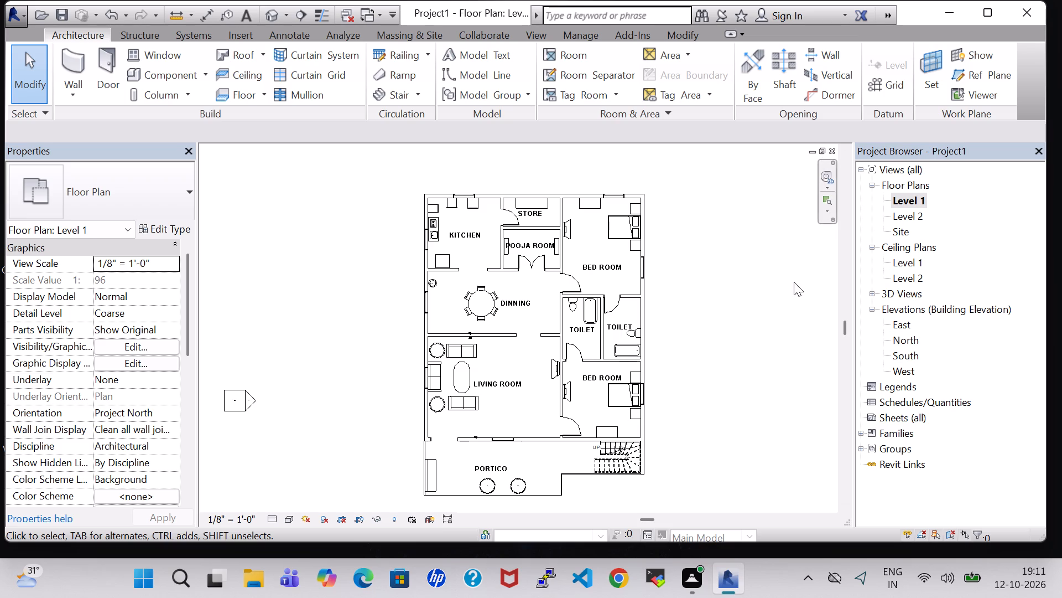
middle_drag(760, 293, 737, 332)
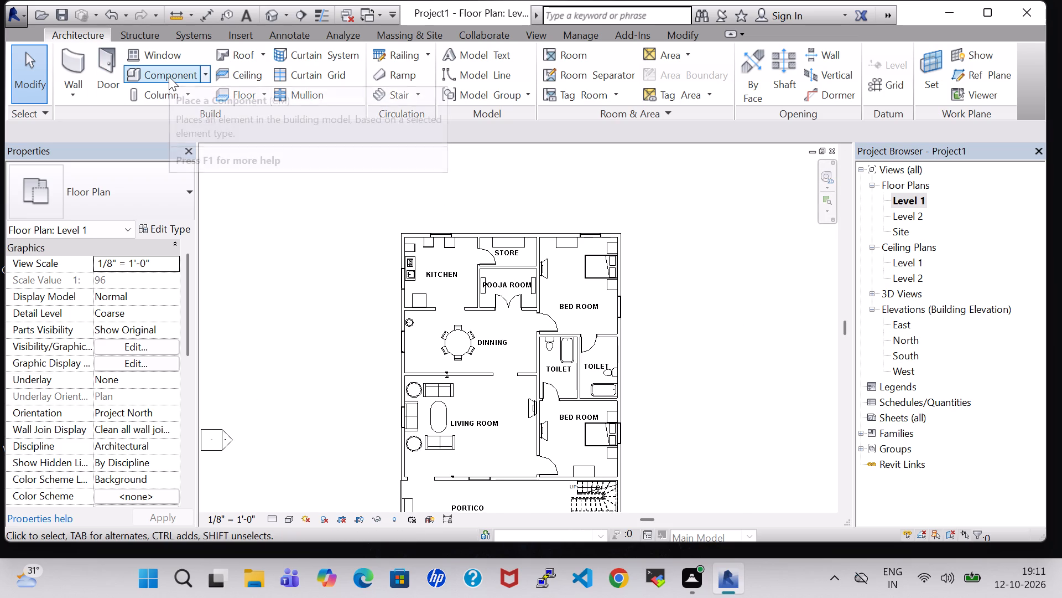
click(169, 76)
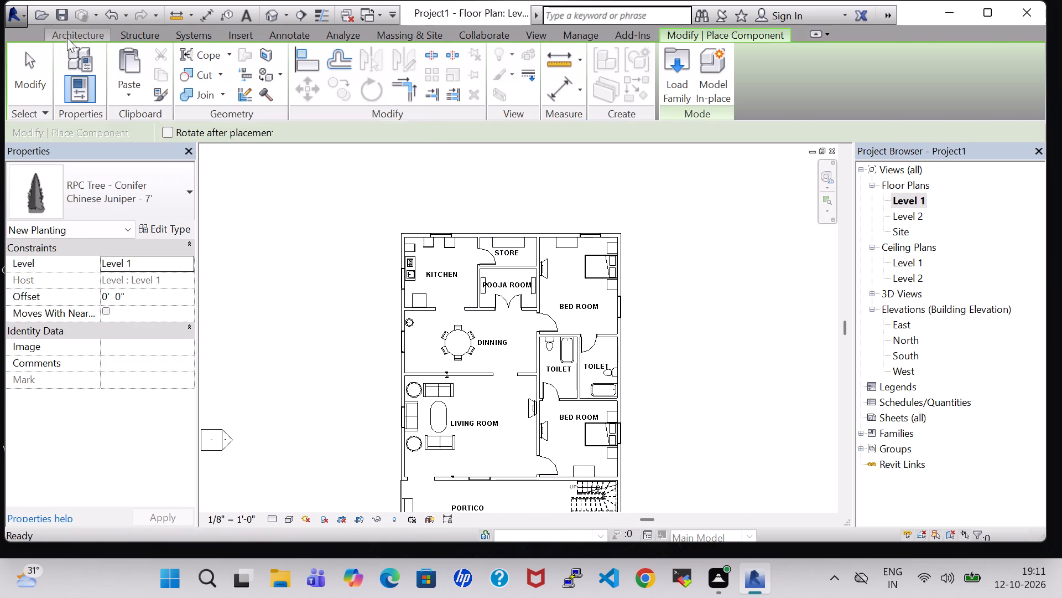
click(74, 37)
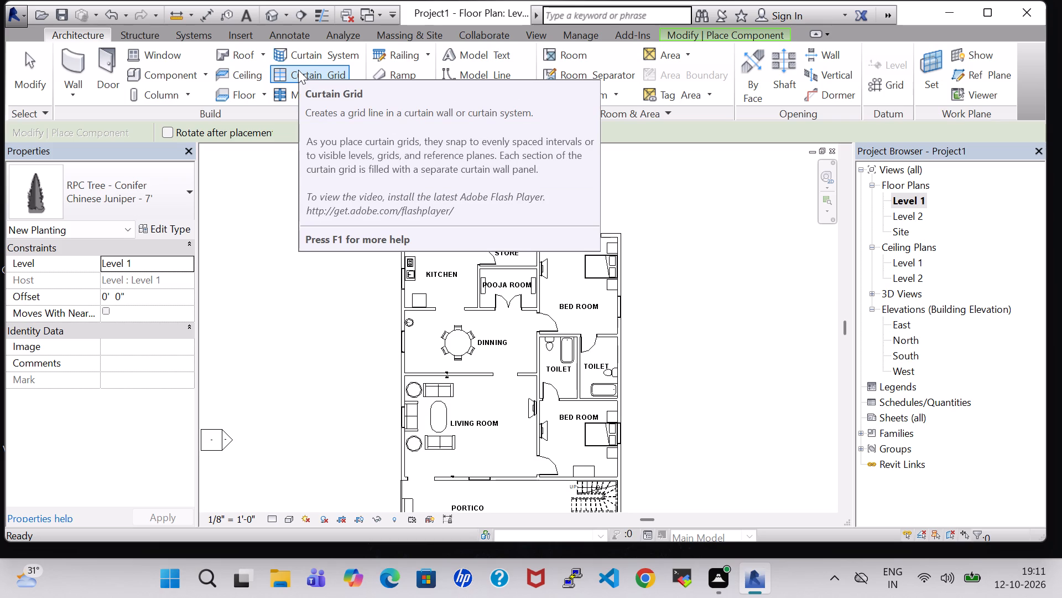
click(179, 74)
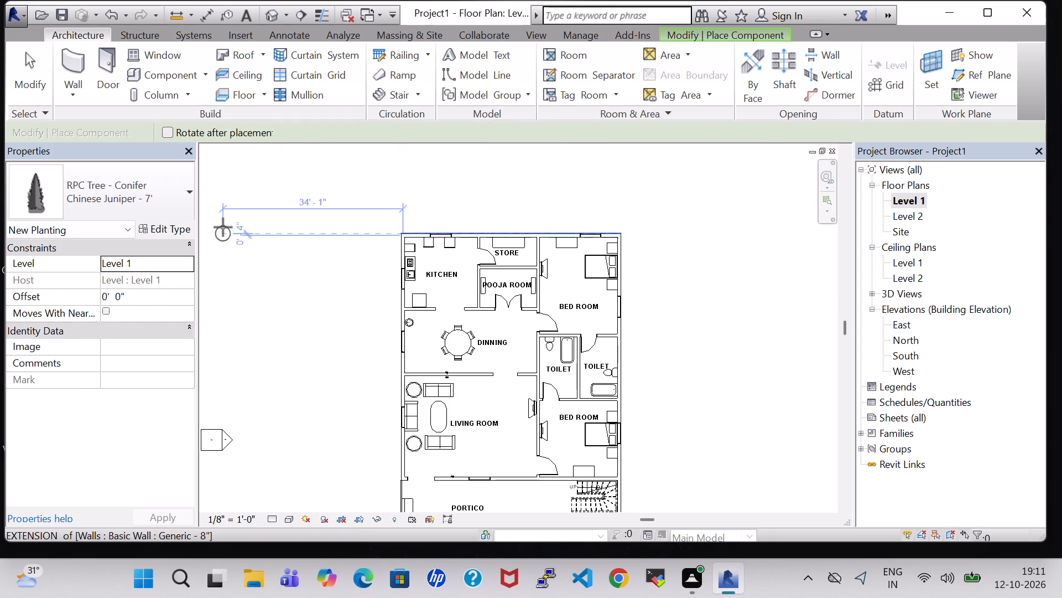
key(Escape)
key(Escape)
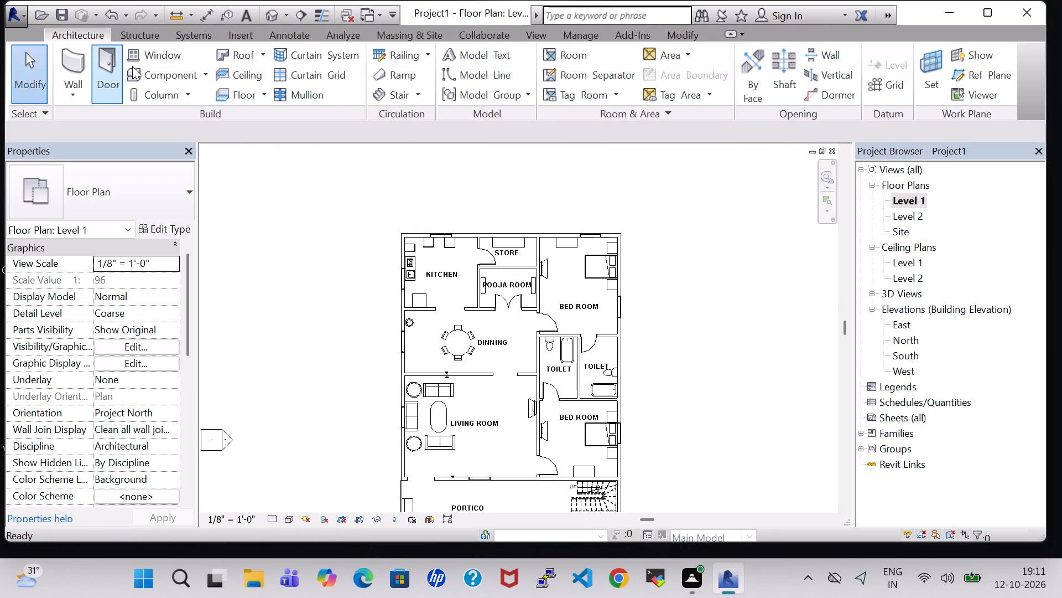
Start placing a component and look through the US Imperial library's folder list for another family to load.
click(165, 77)
click(690, 68)
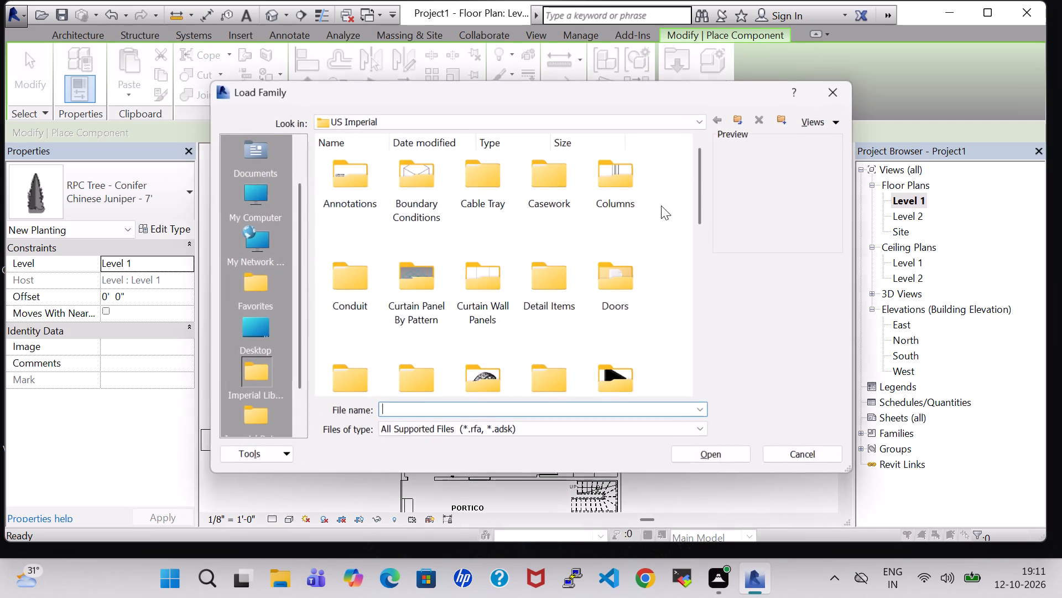
scroll(650, 235, down, 2)
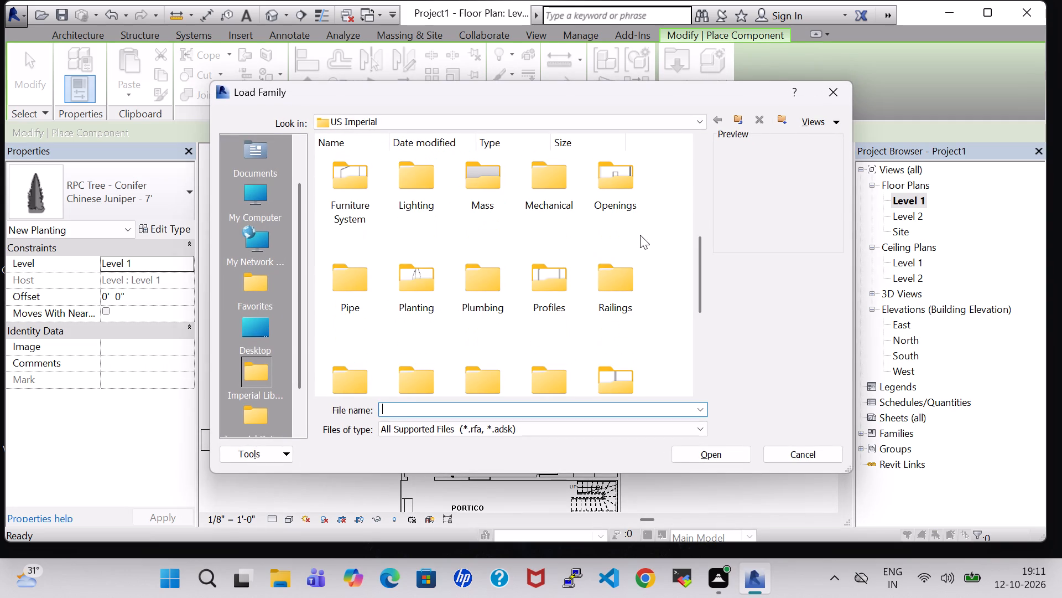
scroll(614, 219, down, 1)
scroll(367, 282, down, 1)
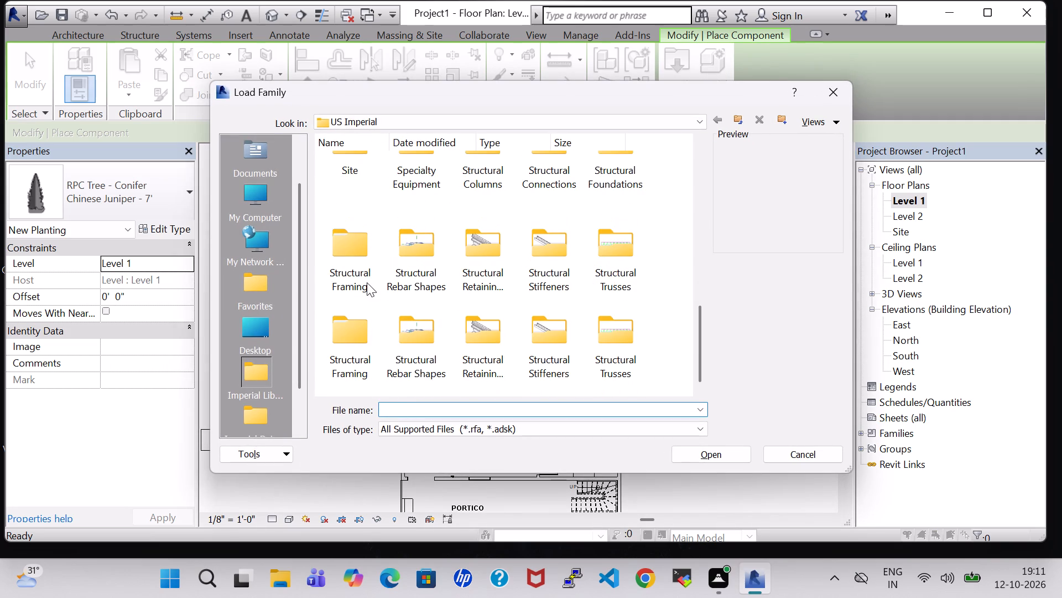
click(844, 90)
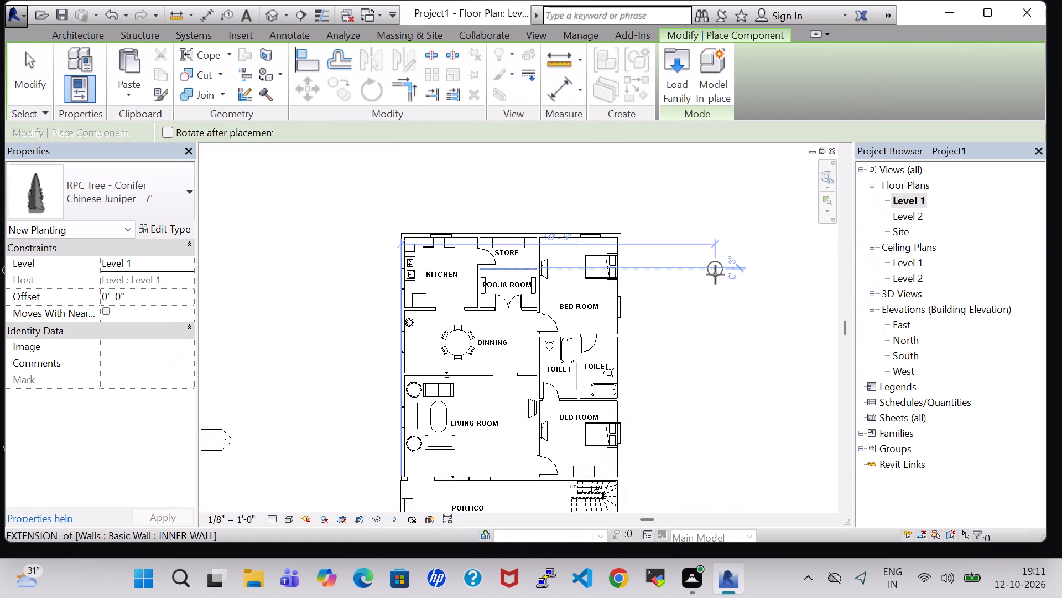
key(Escape)
key(Escape)
Open the 3D view and examine the front of the house with the portico trees, bench and stairs.
middle_drag(715, 279, 714, 250)
scroll(715, 247, up, 2)
middle_drag(706, 263, 757, 177)
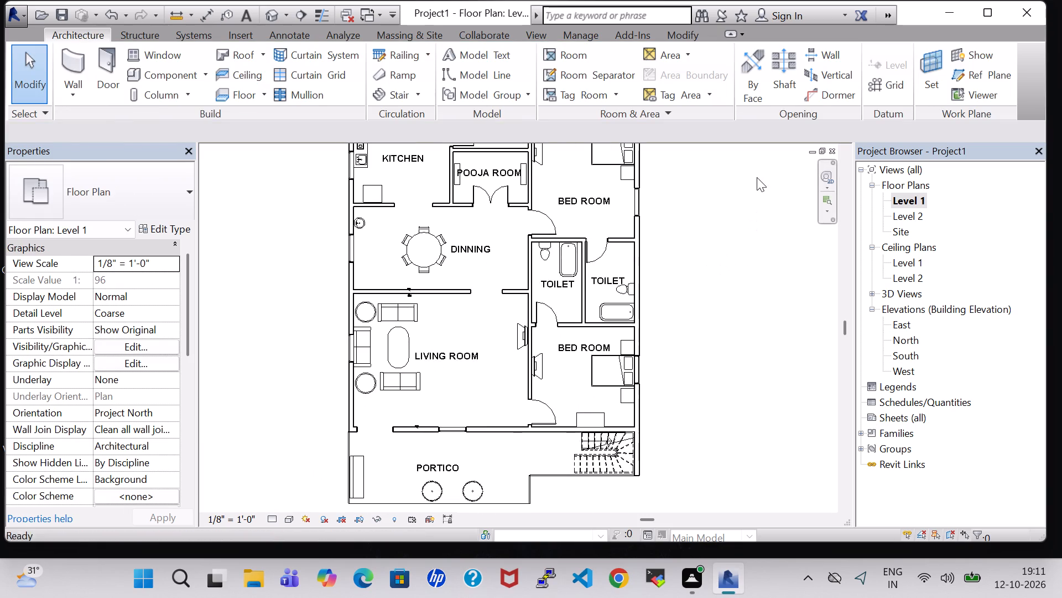
click(273, 14)
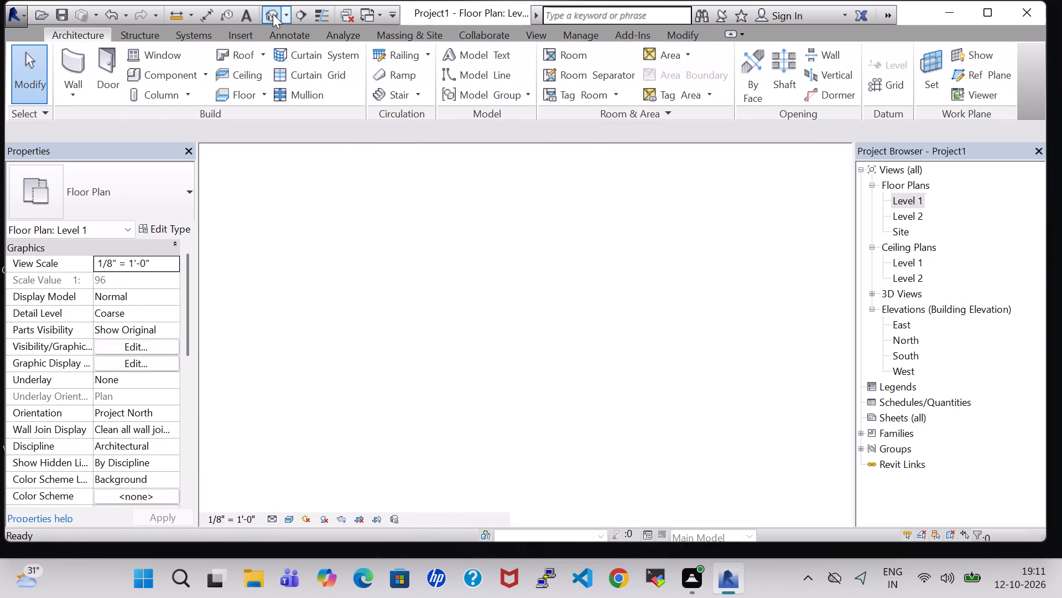
middle_drag(499, 256, 589, 126)
scroll(426, 366, up, 5)
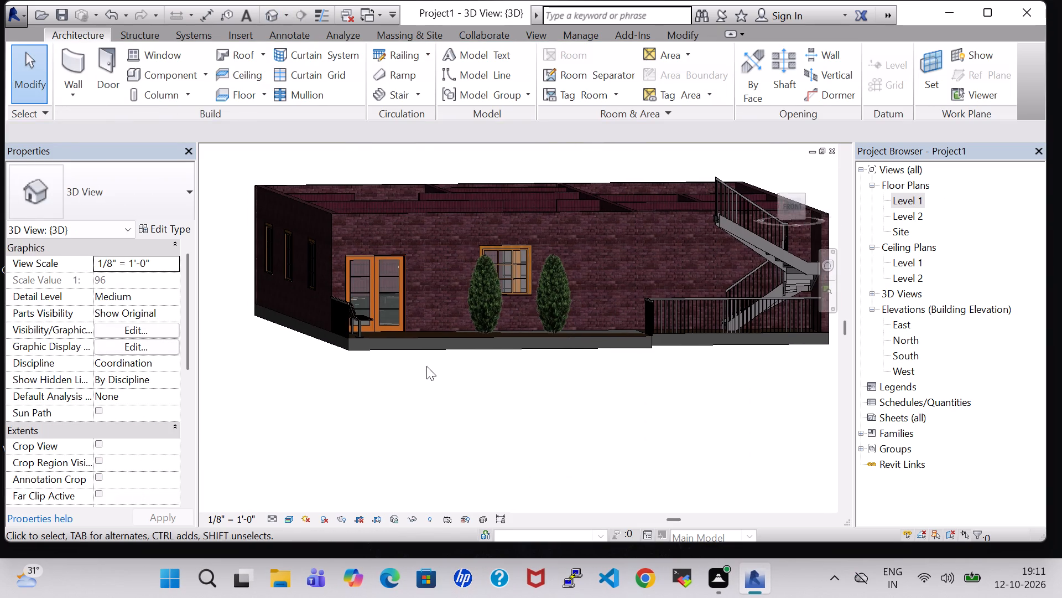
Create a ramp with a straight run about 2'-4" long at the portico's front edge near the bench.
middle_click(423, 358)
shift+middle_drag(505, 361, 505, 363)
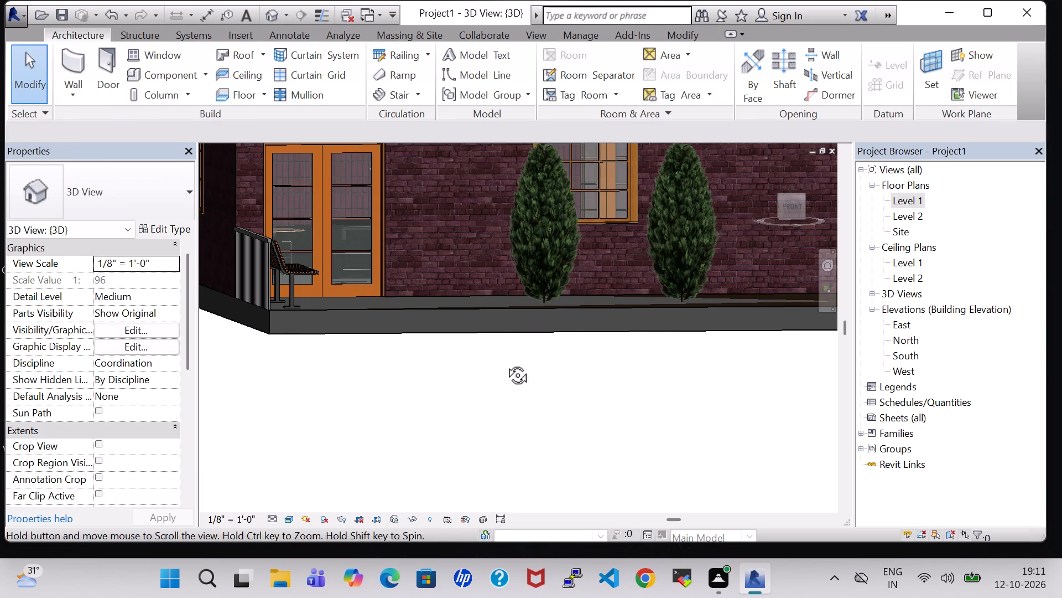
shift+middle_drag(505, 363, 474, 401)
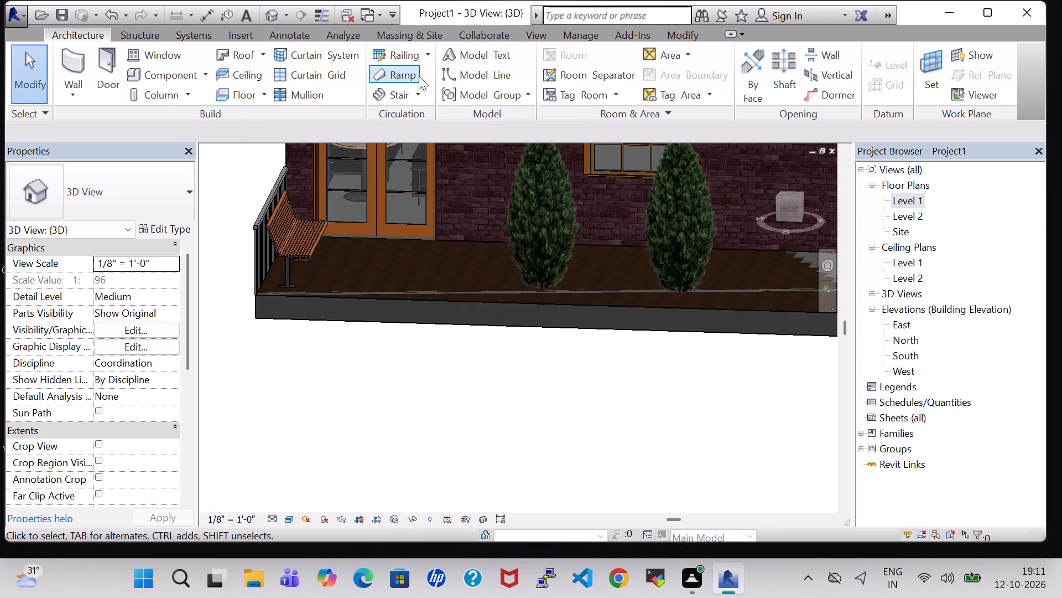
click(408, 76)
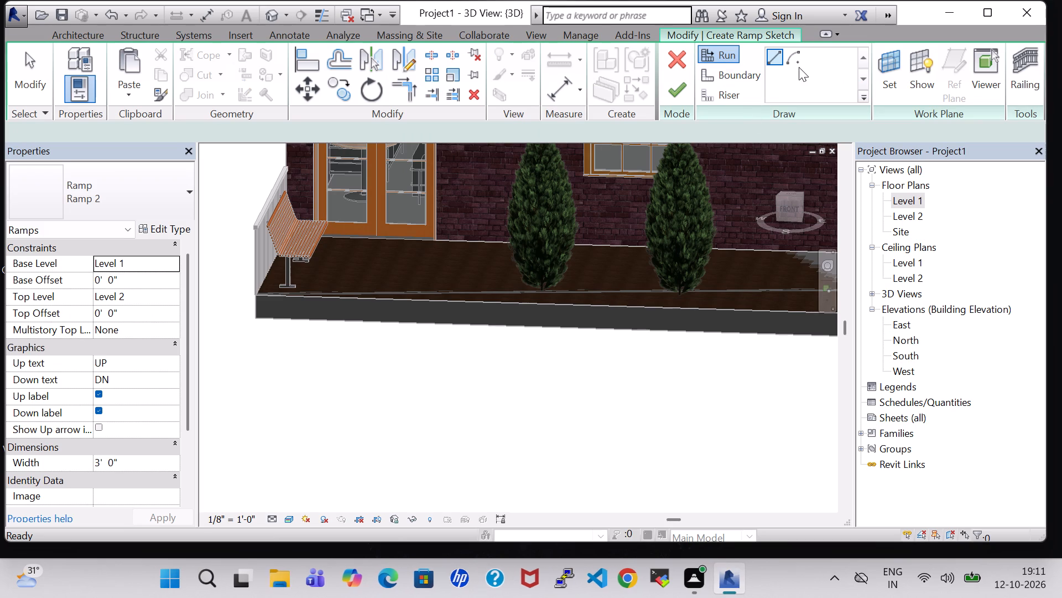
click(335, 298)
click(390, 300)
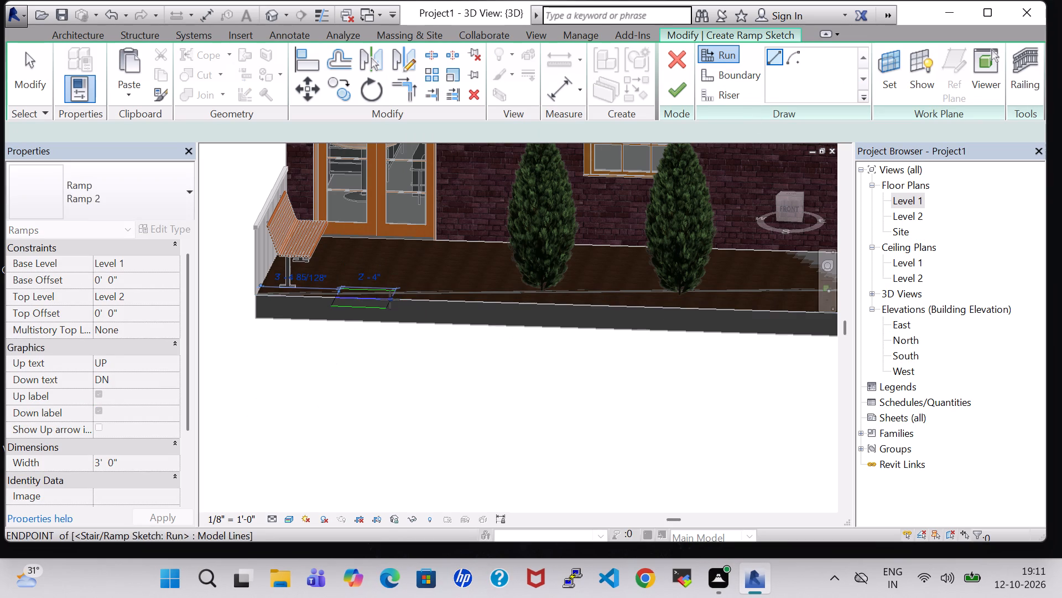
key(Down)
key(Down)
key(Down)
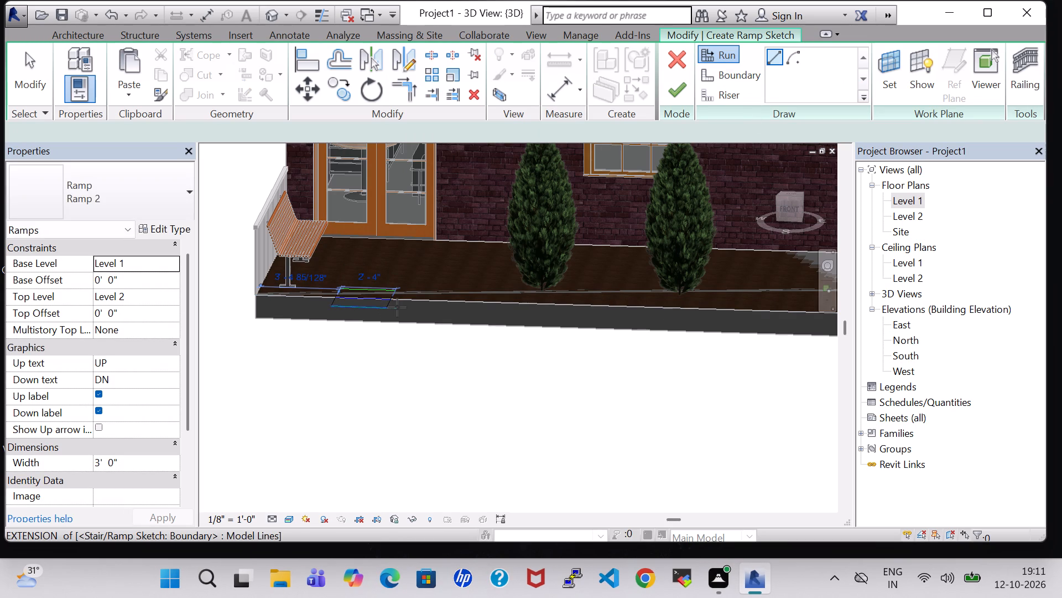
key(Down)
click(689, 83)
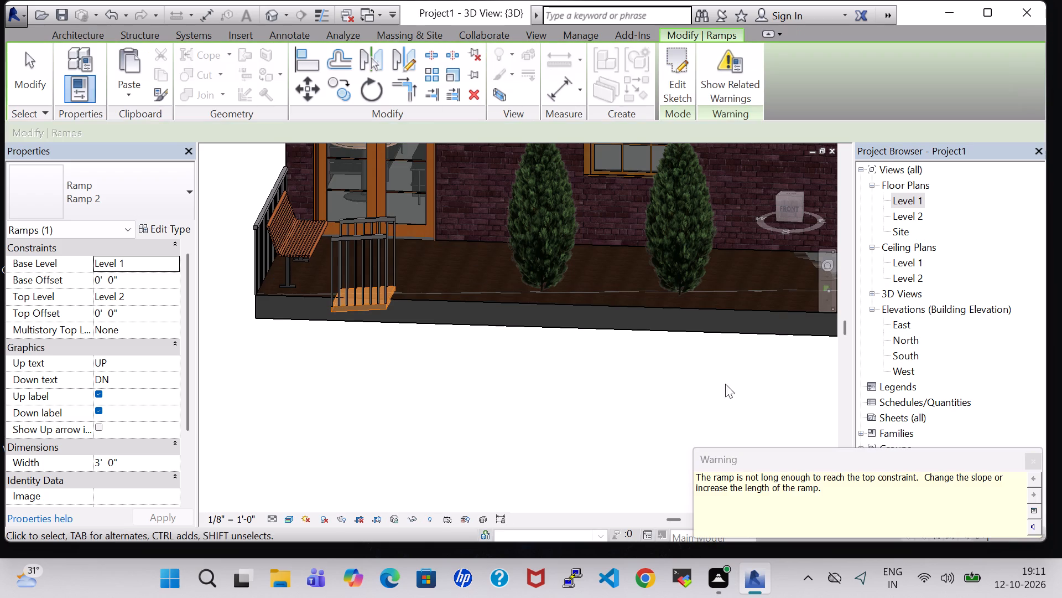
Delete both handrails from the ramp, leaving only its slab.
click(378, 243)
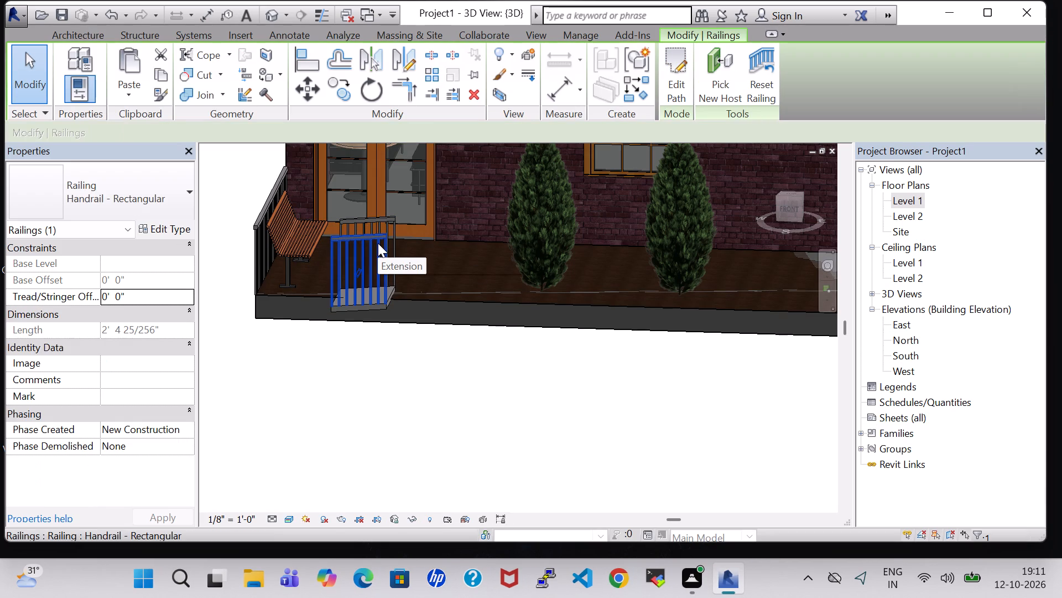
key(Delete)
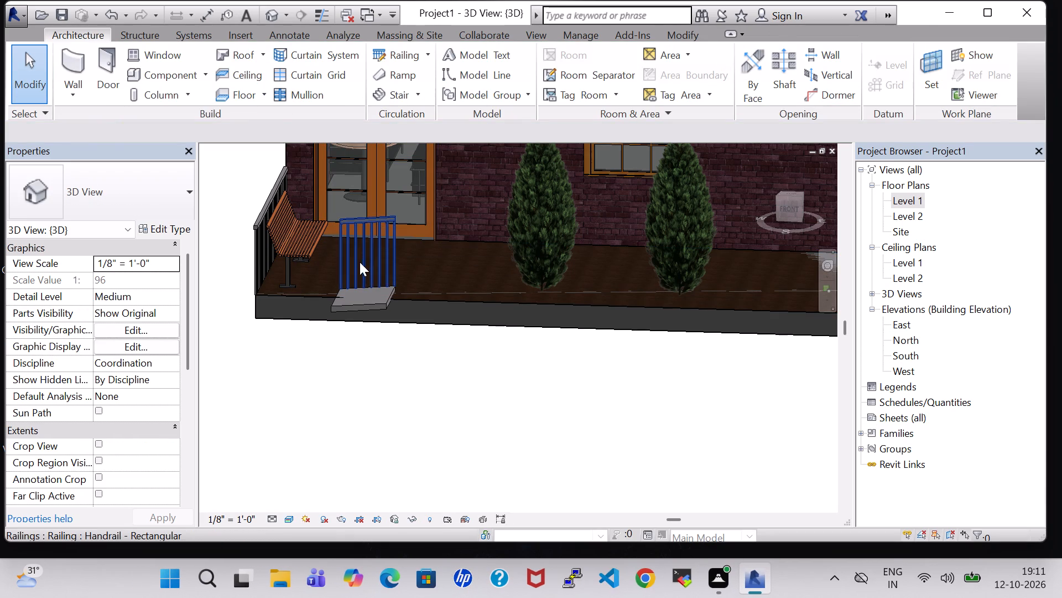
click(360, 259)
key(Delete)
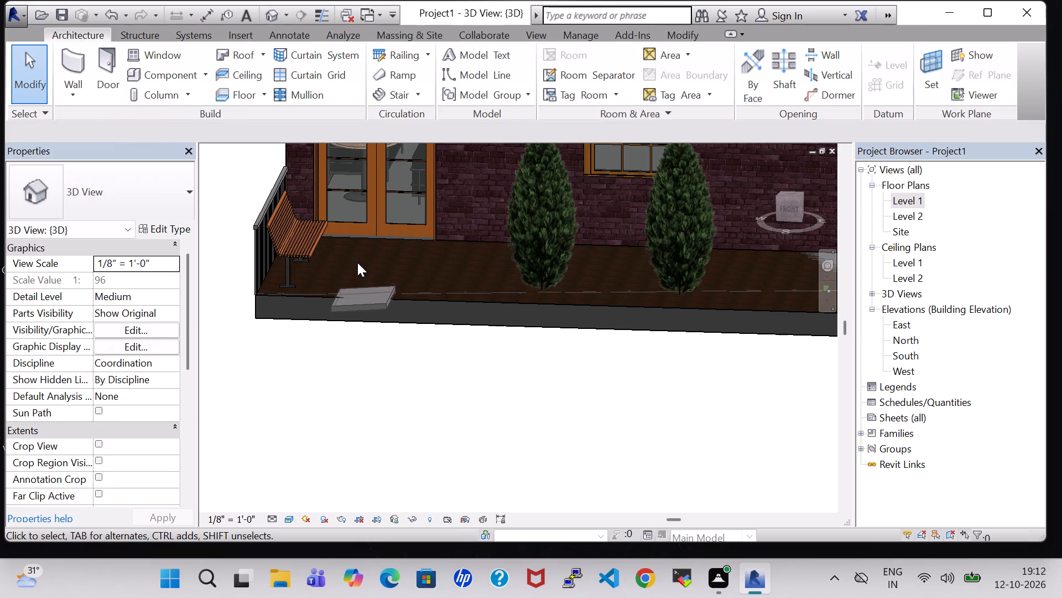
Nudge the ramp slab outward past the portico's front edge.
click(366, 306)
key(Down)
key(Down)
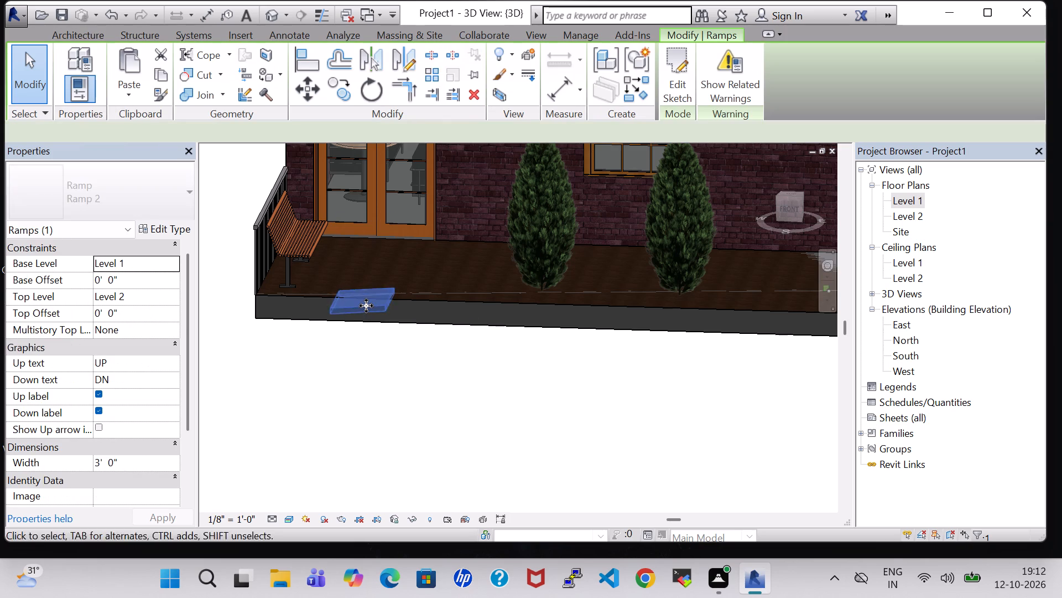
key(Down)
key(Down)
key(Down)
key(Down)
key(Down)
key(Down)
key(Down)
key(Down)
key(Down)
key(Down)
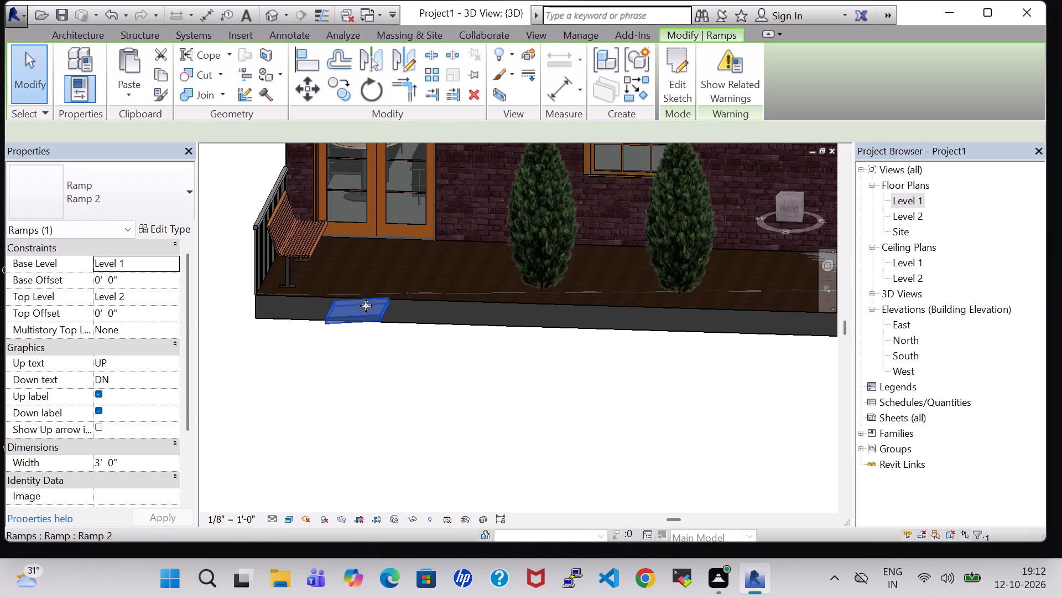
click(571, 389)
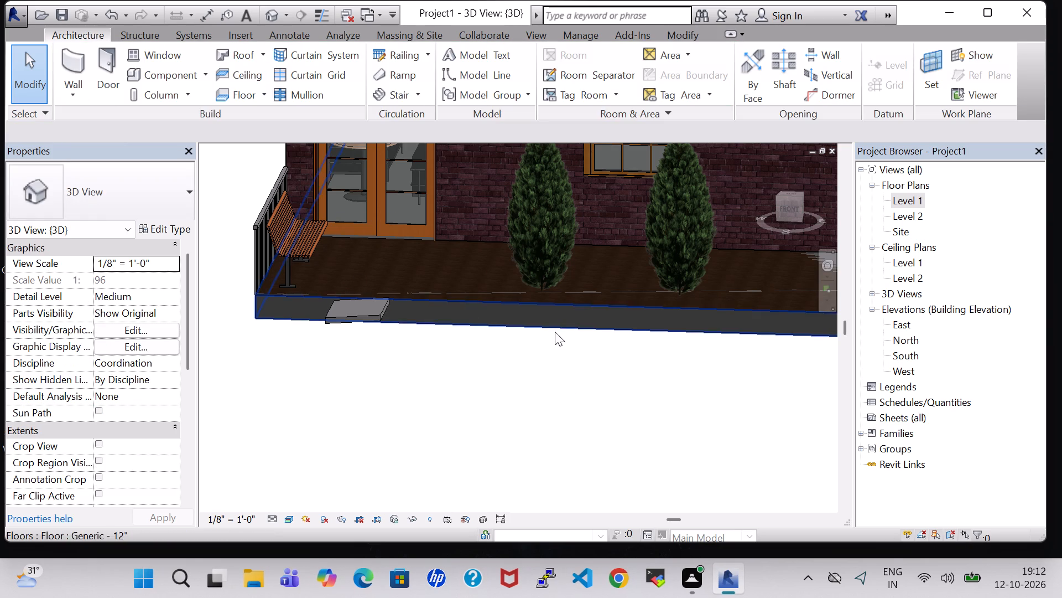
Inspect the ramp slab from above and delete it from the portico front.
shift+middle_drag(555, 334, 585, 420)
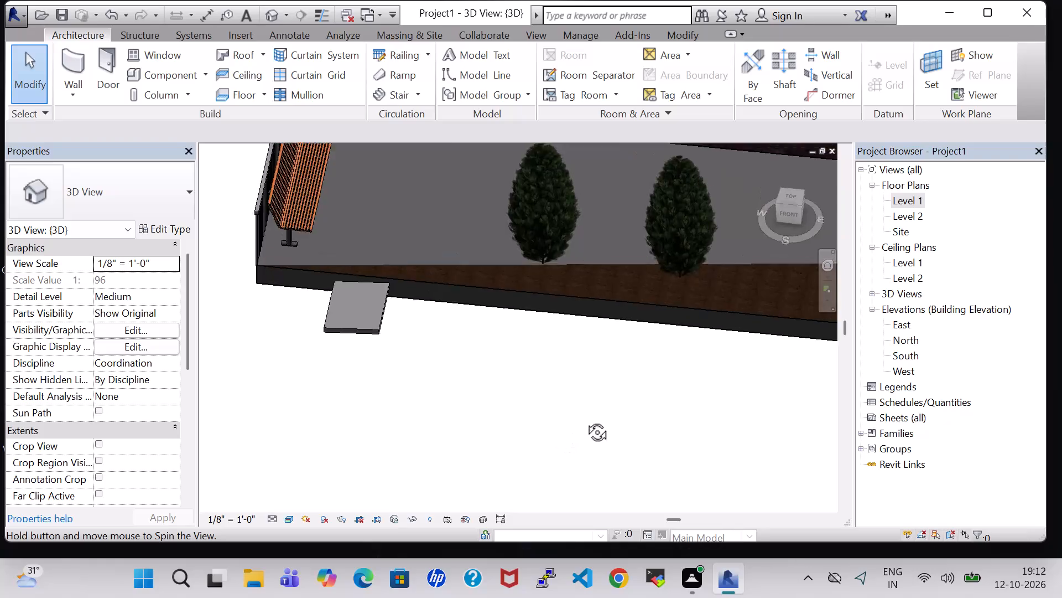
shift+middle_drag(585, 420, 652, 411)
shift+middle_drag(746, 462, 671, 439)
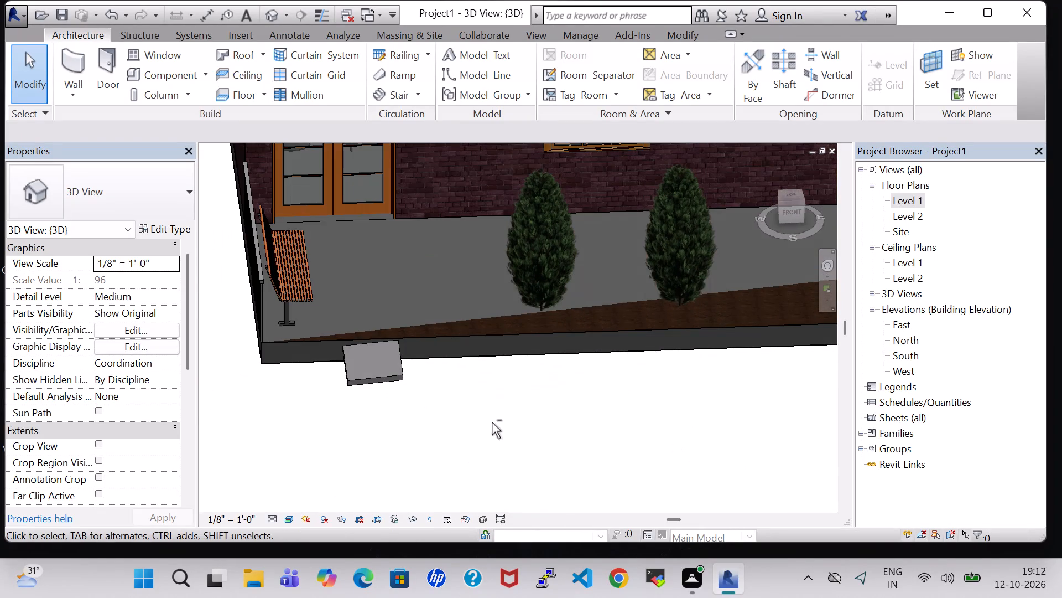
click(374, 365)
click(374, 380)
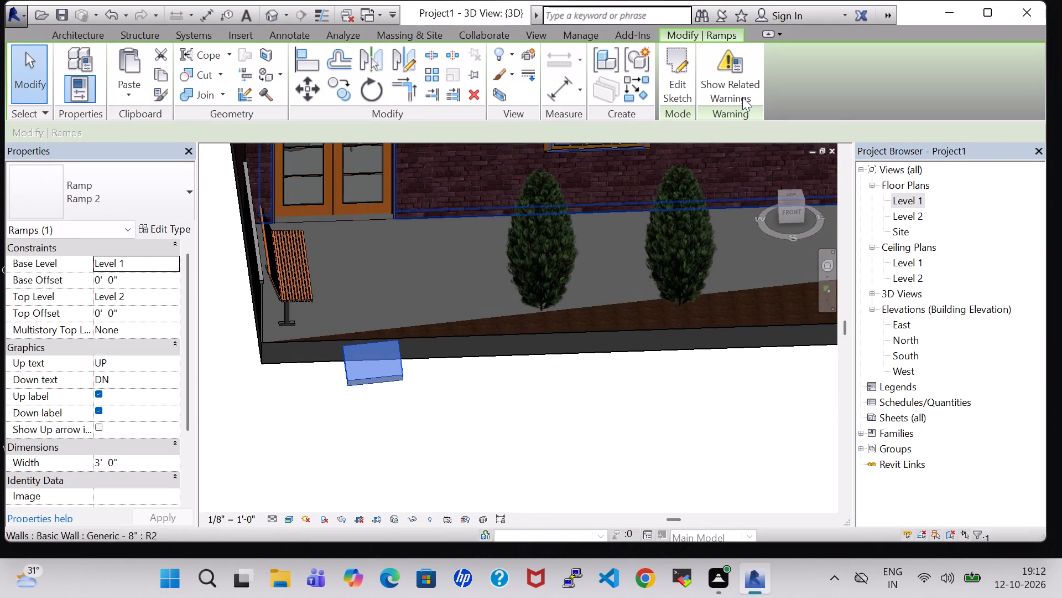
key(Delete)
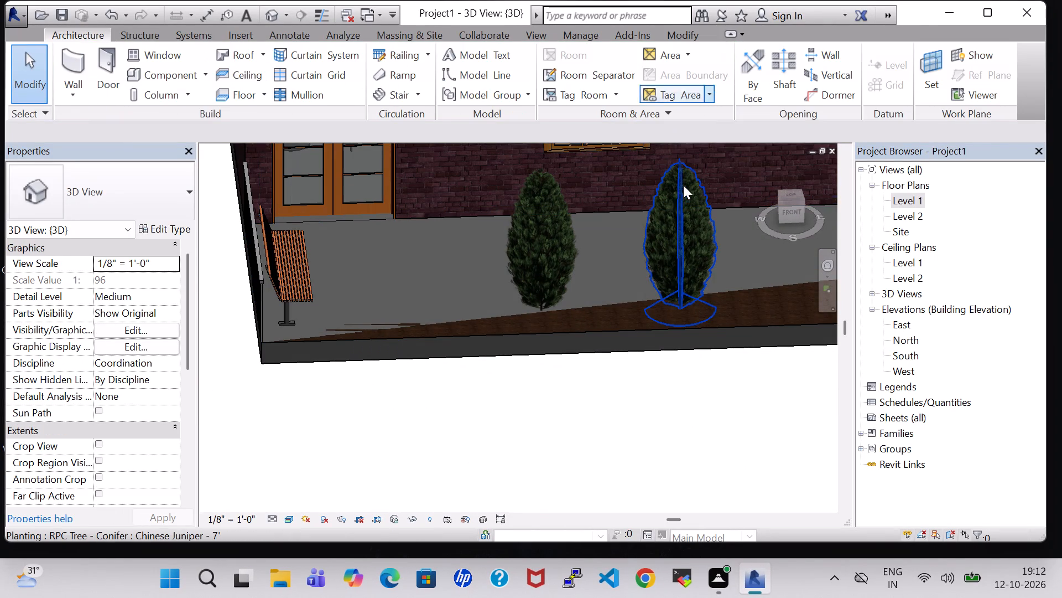
Start a footprint roof from the Level 1 floor plan, assigning its base to Level 2.
scroll(678, 201, down, 2)
middle_drag(639, 360, 473, 389)
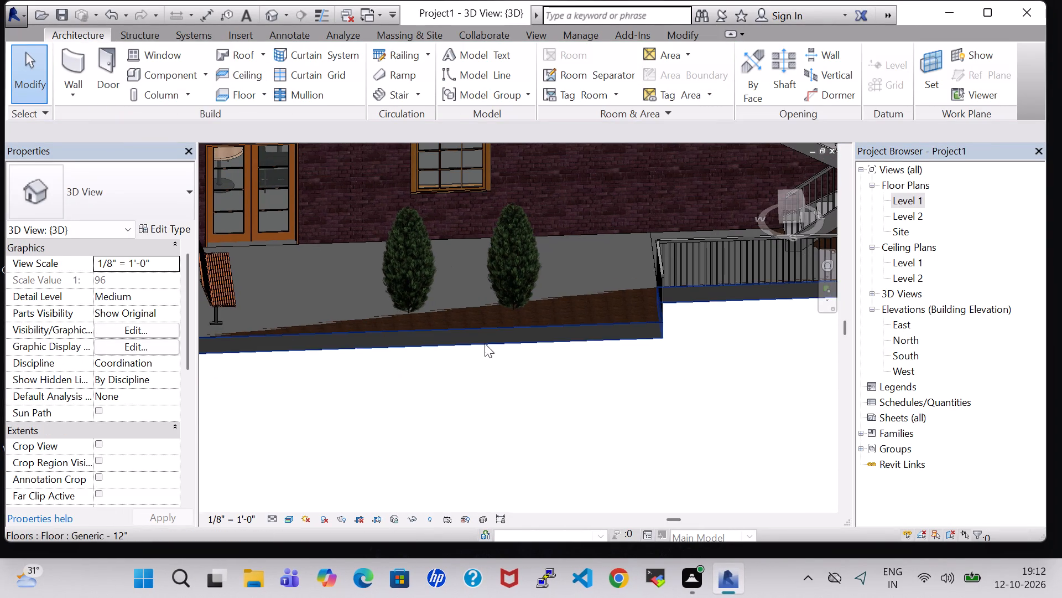
middle_drag(485, 343, 481, 424)
middle_drag(715, 391, 654, 410)
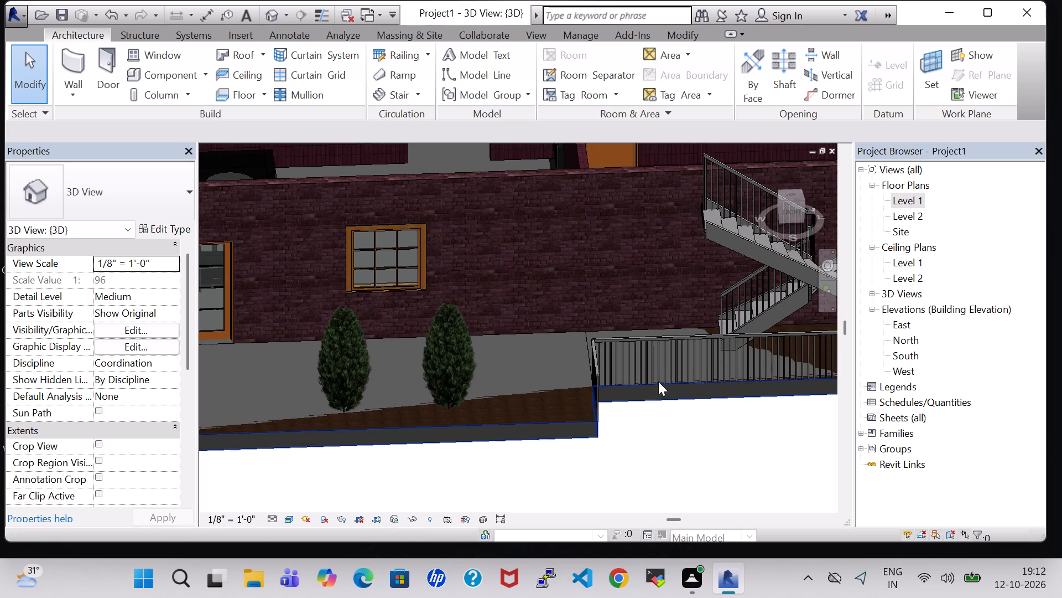
double_click(913, 197)
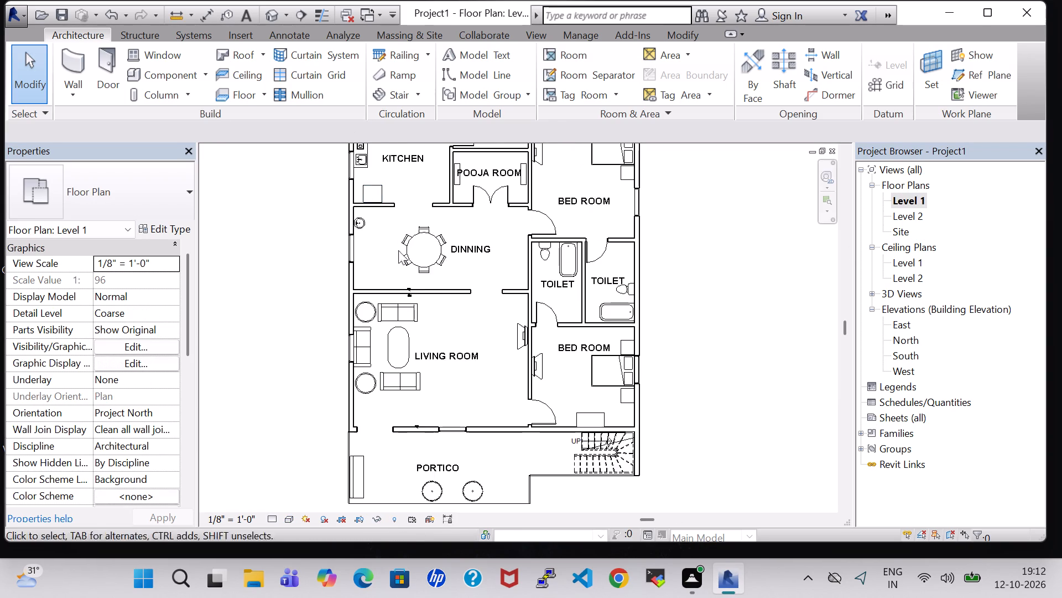
scroll(445, 291, down, 1)
middle_drag(662, 329, 668, 308)
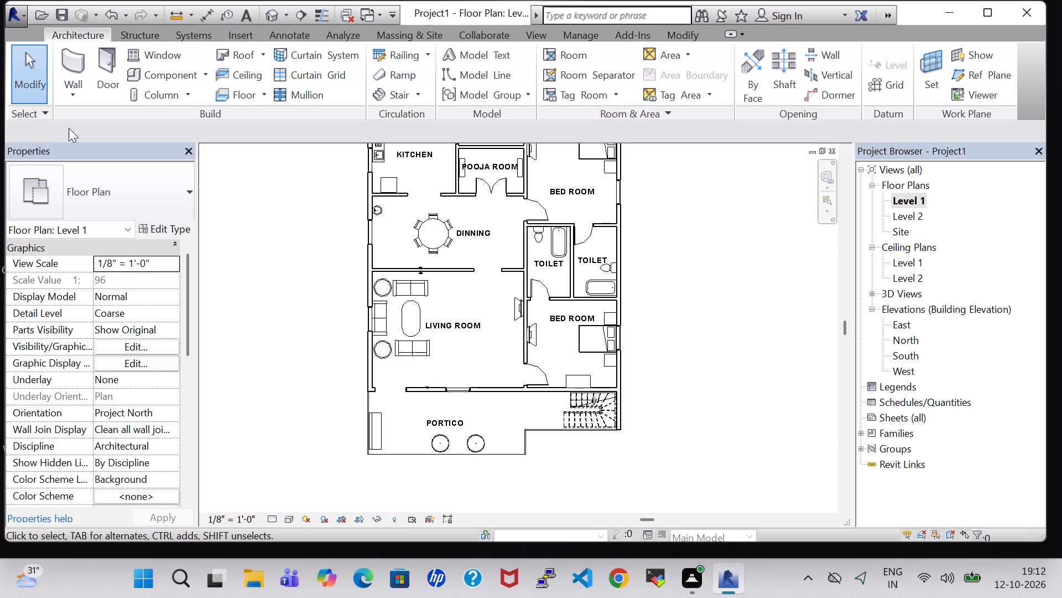
click(260, 59)
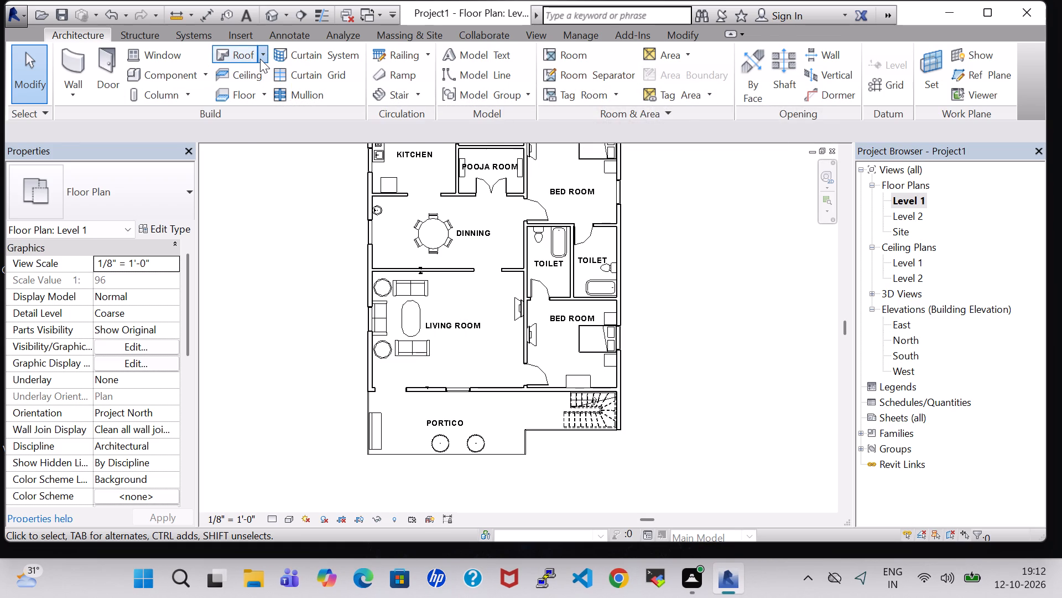
click(254, 77)
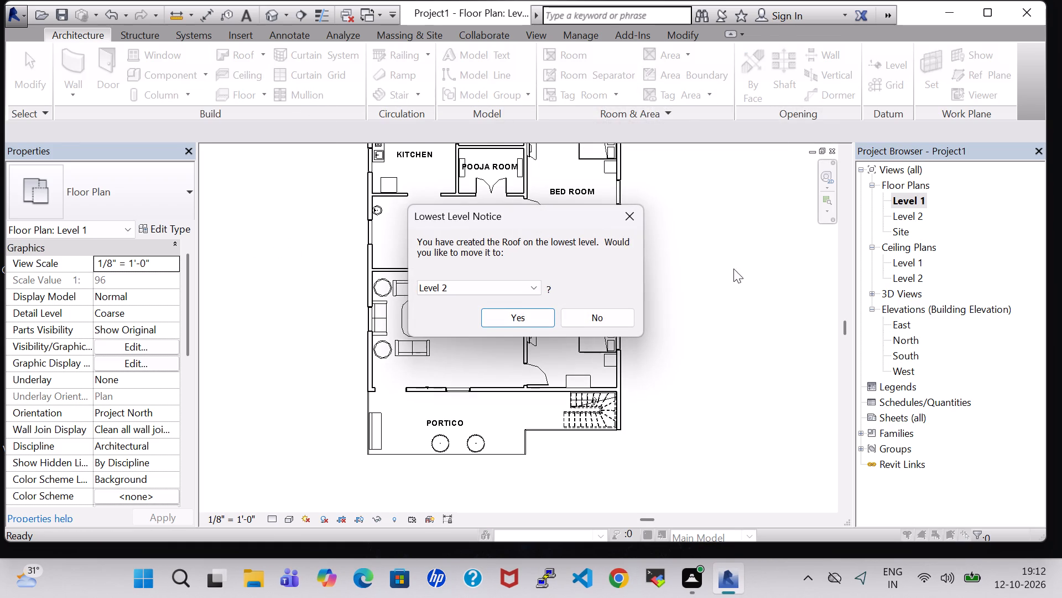
click(550, 312)
Draw a straight roof boundary line along the outer face of the wall behind the kitchen, store and bedroom.
middle_drag(653, 262, 670, 455)
scroll(758, 102, up, 1)
click(794, 55)
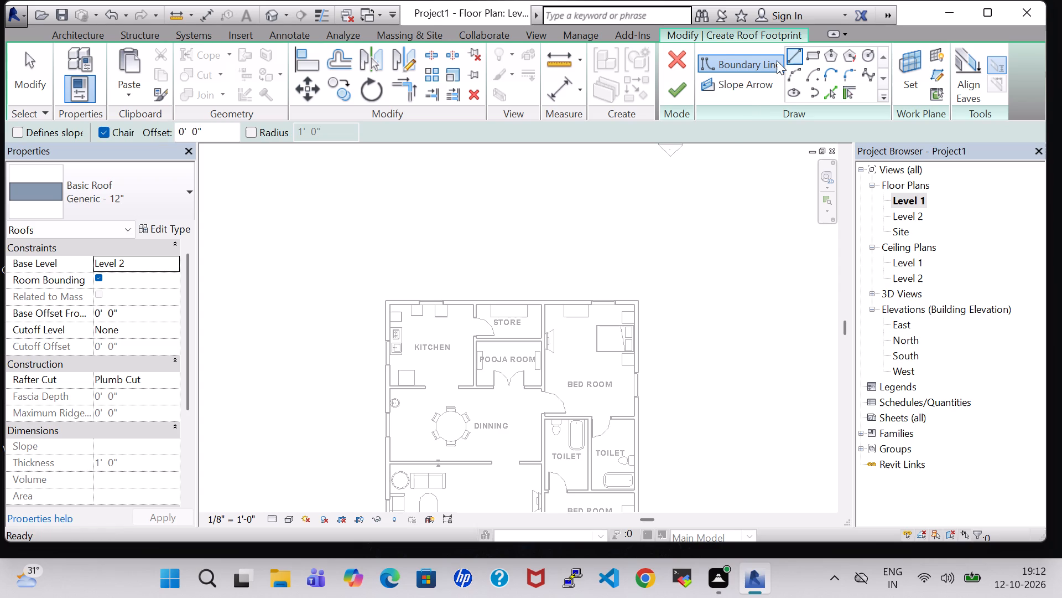
scroll(580, 162, up, 4)
middle_drag(637, 168, 663, 91)
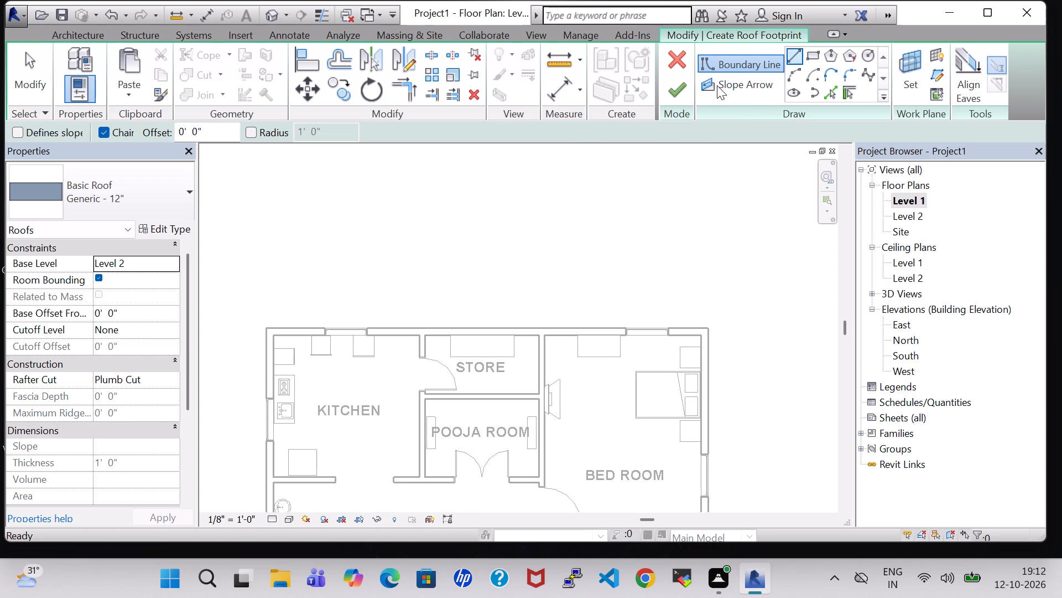
click(717, 81)
click(733, 65)
middle_drag(600, 208, 633, 185)
scroll(634, 181, up, 1)
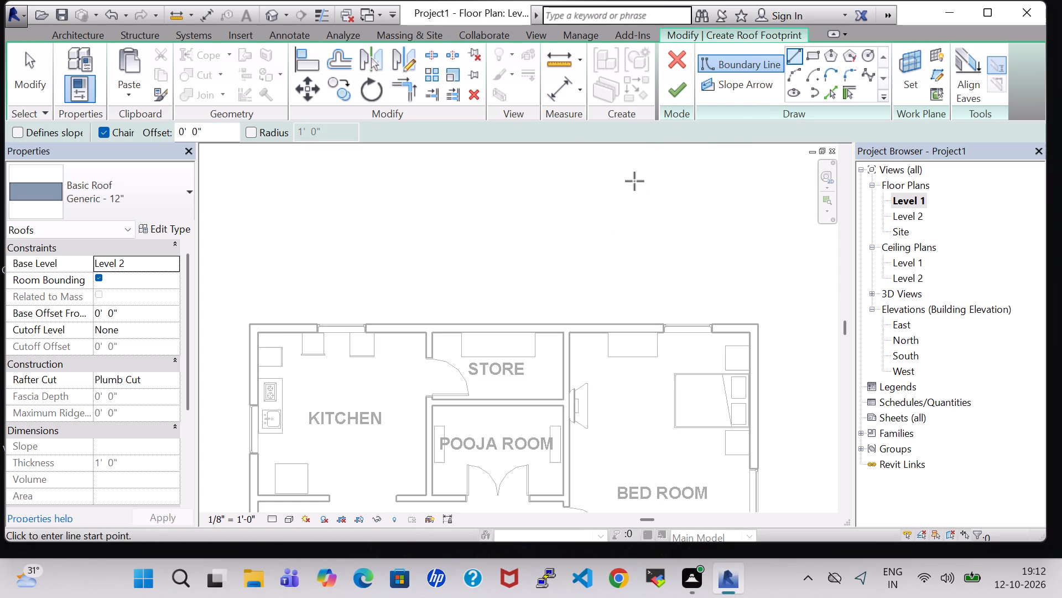
middle_drag(631, 181, 669, 168)
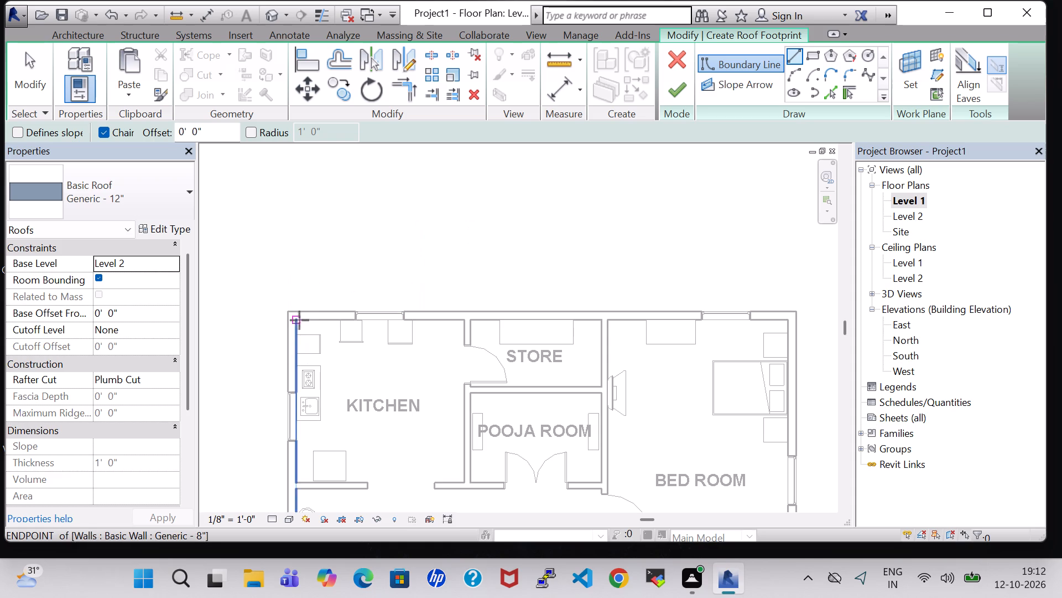
click(284, 315)
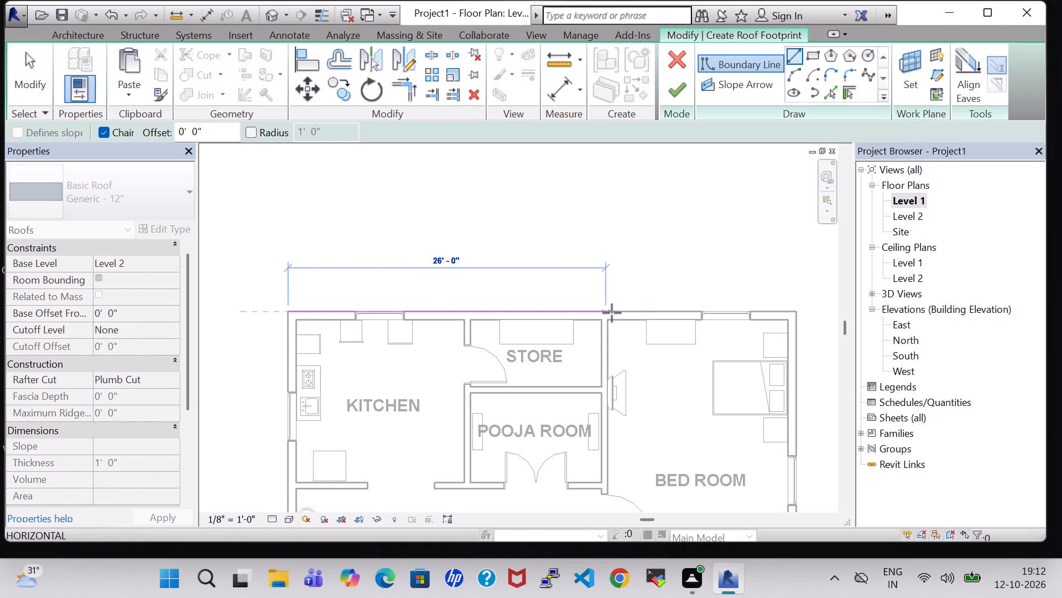
click(802, 313)
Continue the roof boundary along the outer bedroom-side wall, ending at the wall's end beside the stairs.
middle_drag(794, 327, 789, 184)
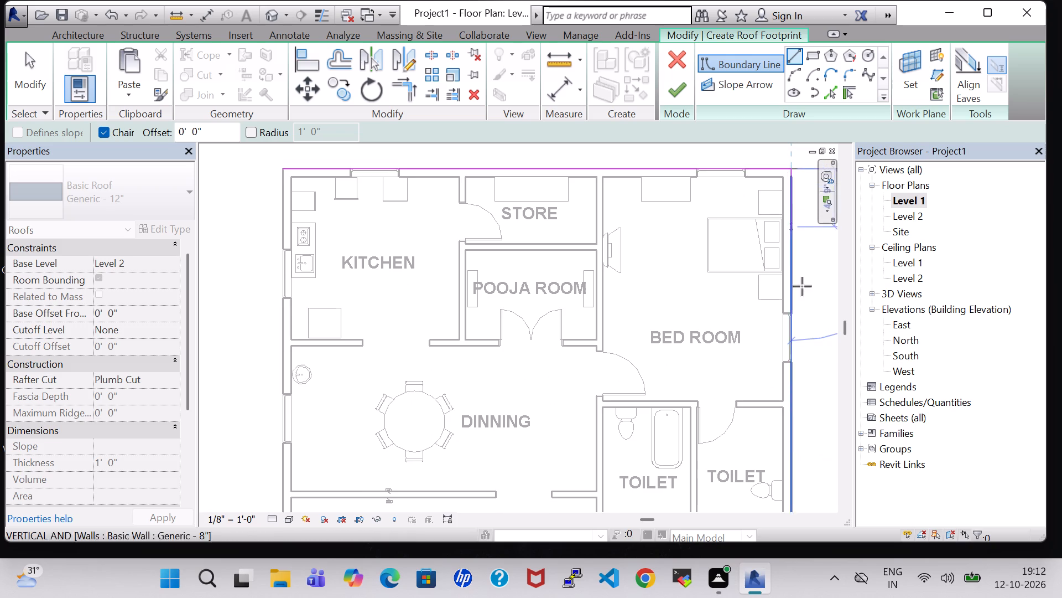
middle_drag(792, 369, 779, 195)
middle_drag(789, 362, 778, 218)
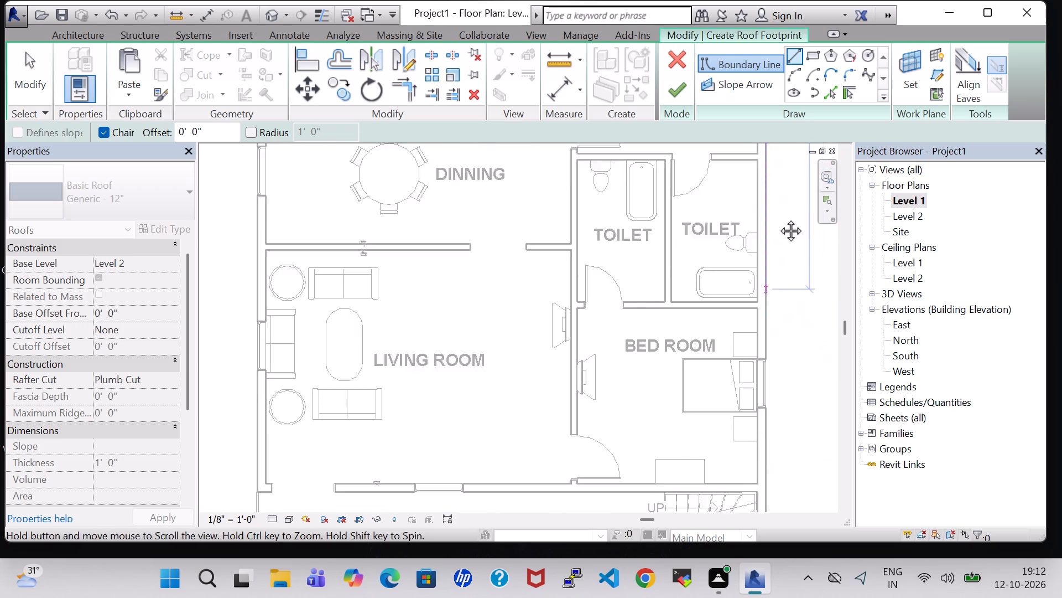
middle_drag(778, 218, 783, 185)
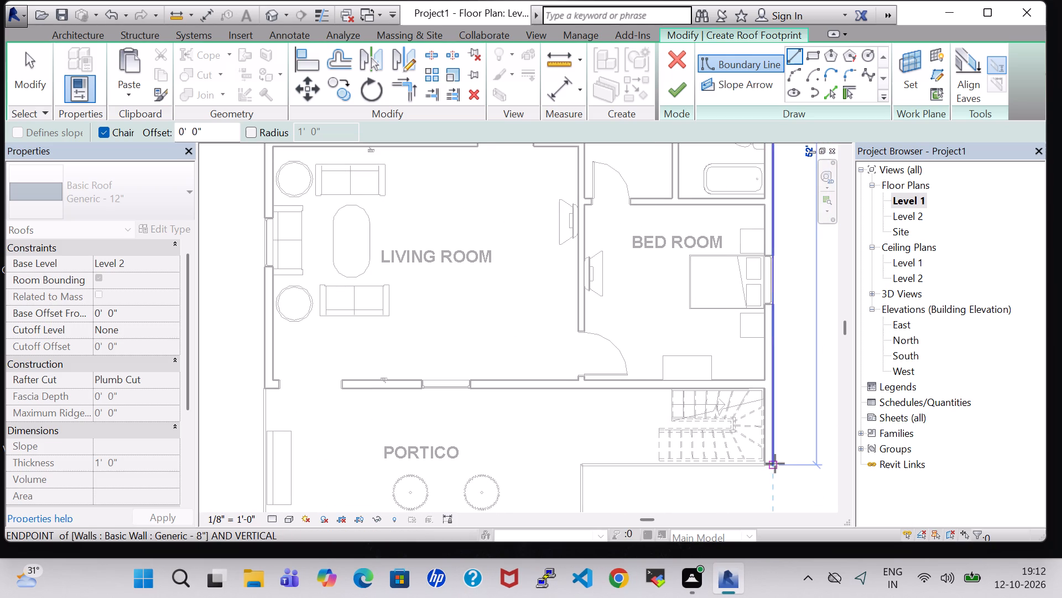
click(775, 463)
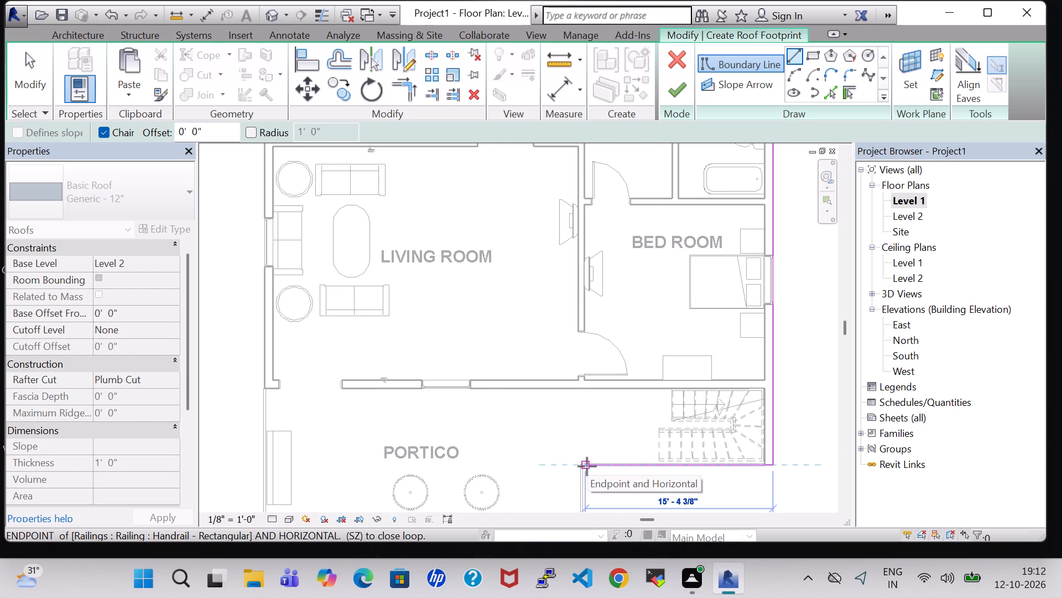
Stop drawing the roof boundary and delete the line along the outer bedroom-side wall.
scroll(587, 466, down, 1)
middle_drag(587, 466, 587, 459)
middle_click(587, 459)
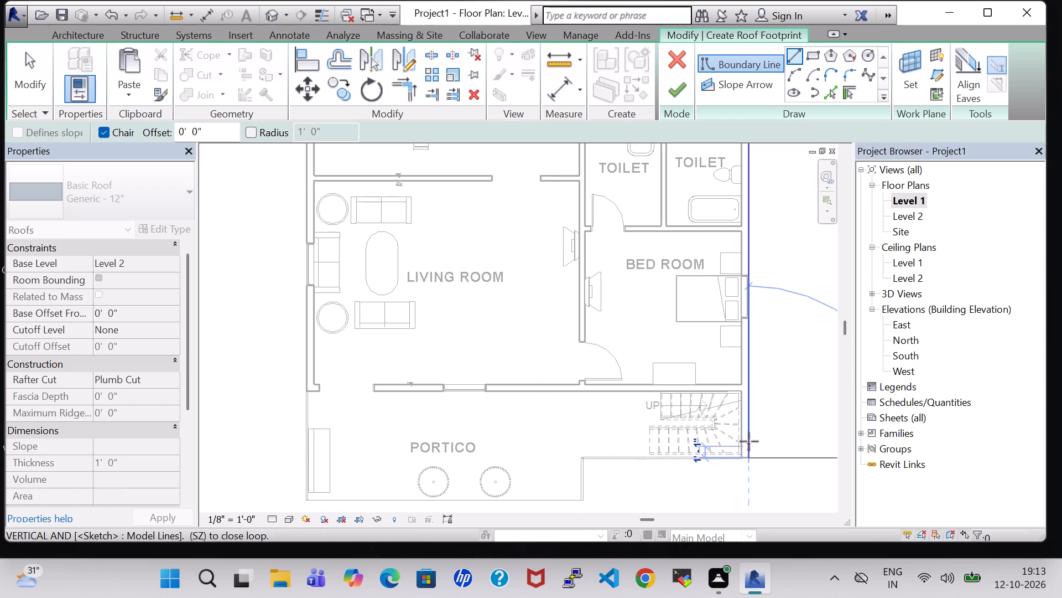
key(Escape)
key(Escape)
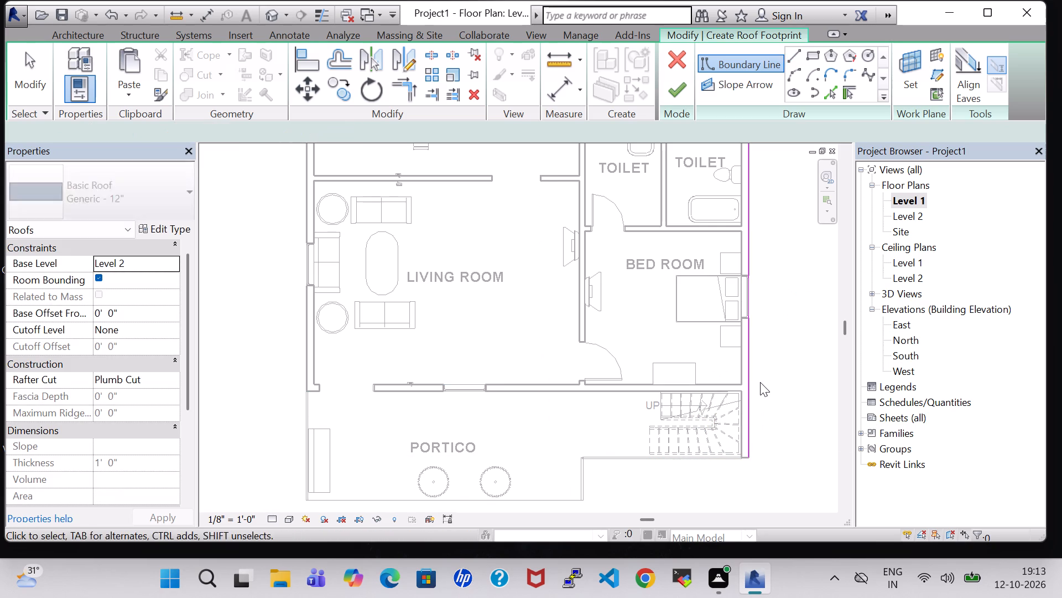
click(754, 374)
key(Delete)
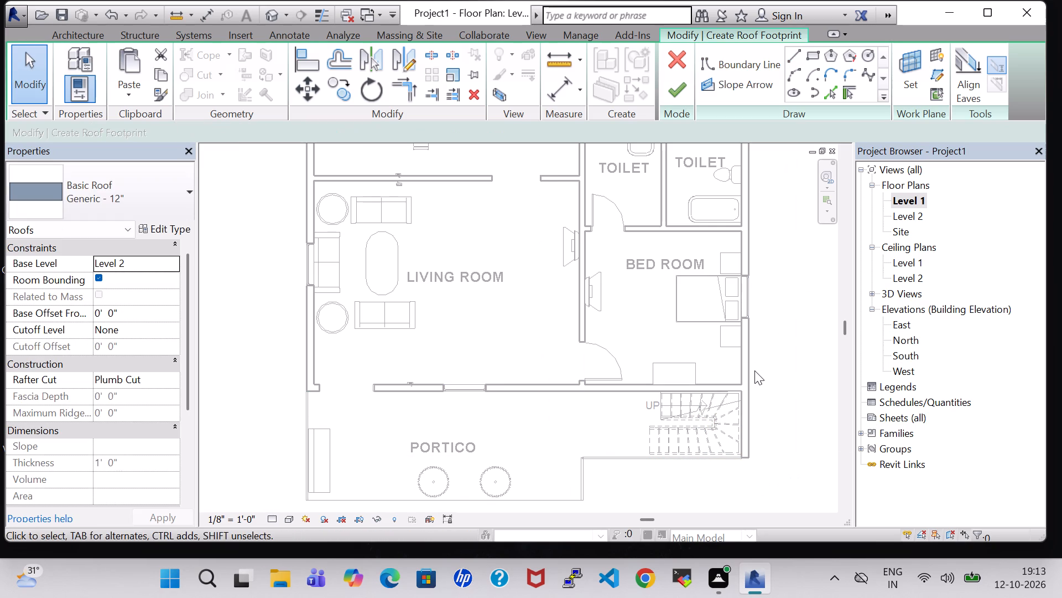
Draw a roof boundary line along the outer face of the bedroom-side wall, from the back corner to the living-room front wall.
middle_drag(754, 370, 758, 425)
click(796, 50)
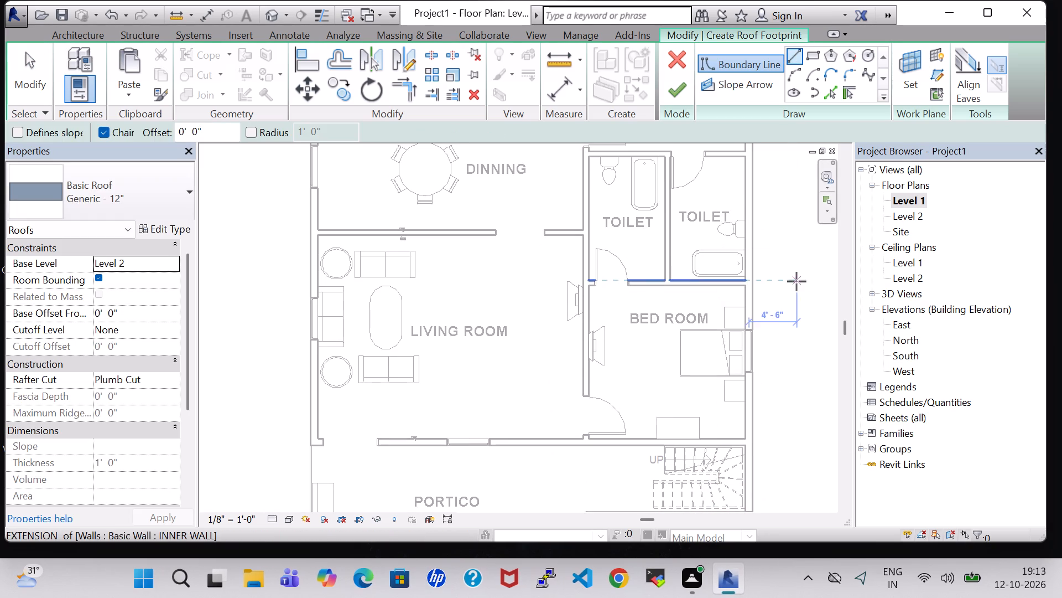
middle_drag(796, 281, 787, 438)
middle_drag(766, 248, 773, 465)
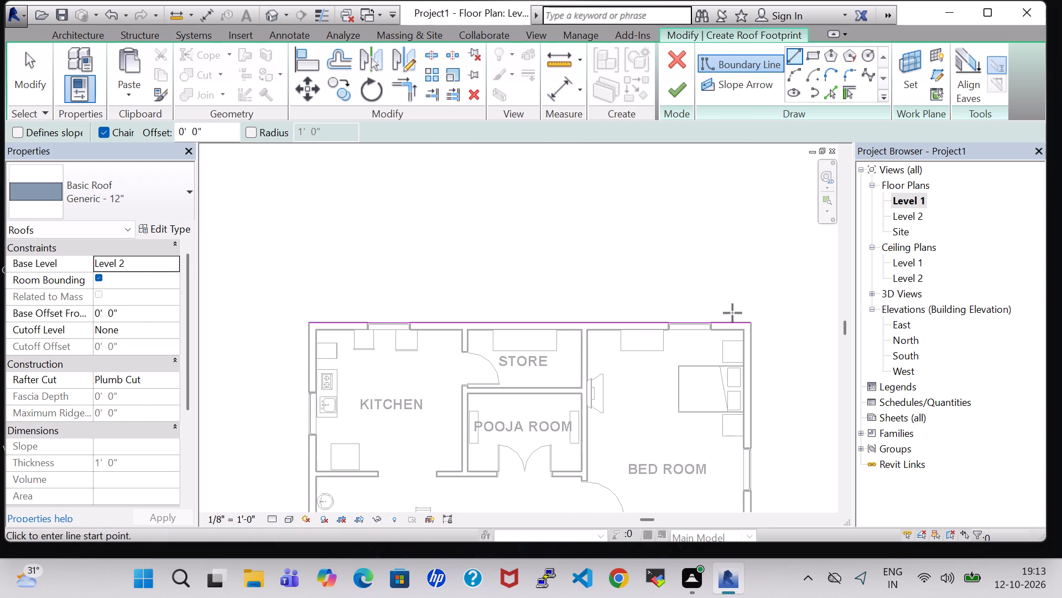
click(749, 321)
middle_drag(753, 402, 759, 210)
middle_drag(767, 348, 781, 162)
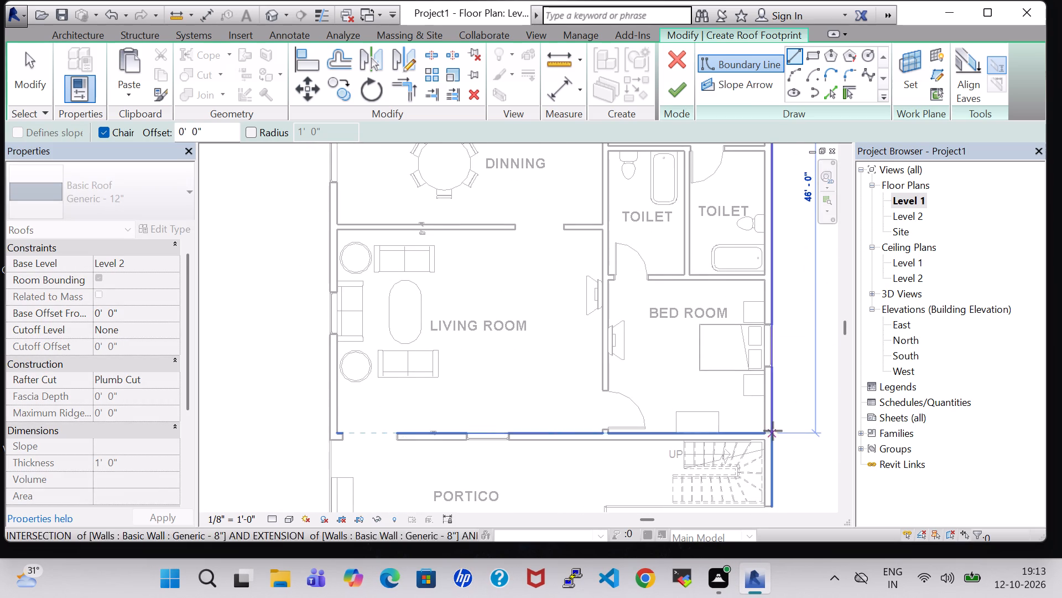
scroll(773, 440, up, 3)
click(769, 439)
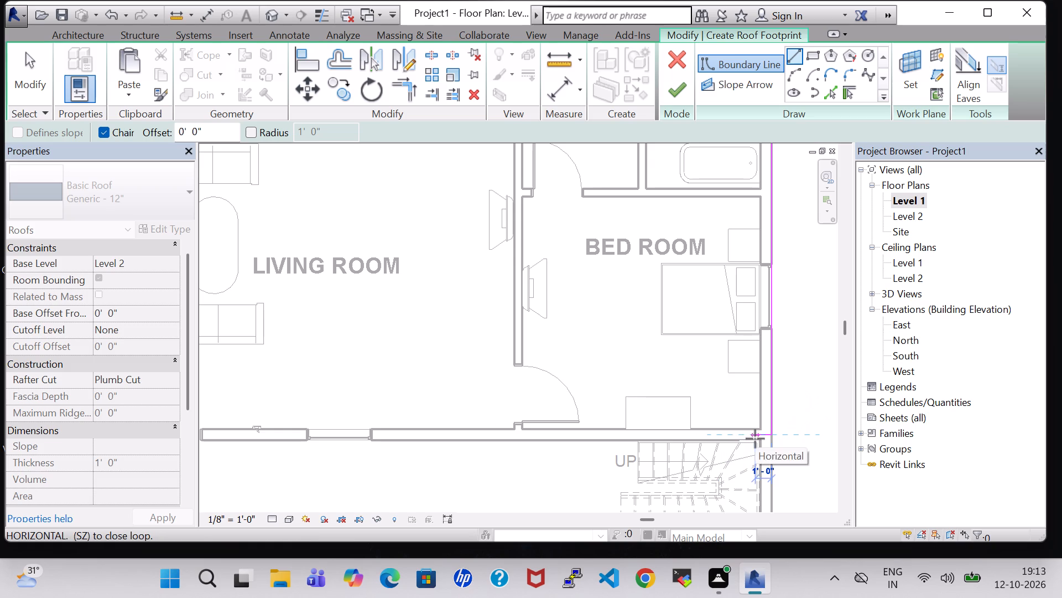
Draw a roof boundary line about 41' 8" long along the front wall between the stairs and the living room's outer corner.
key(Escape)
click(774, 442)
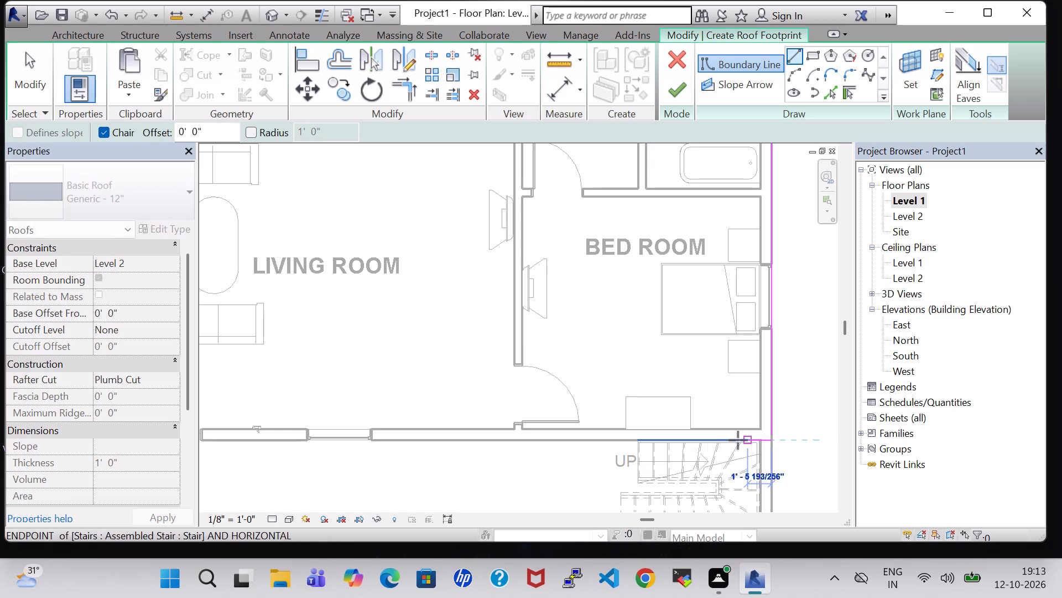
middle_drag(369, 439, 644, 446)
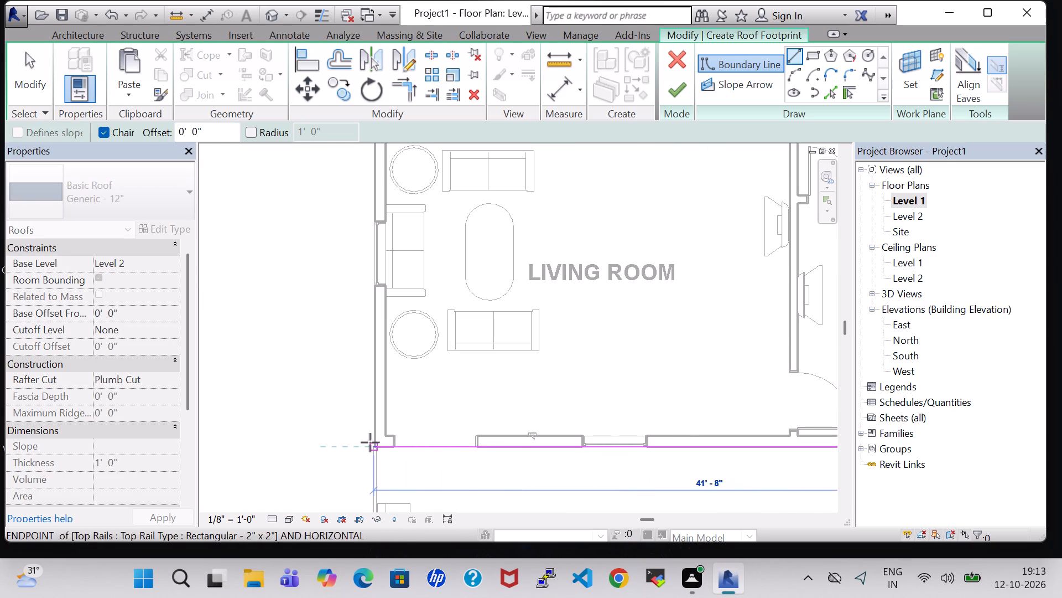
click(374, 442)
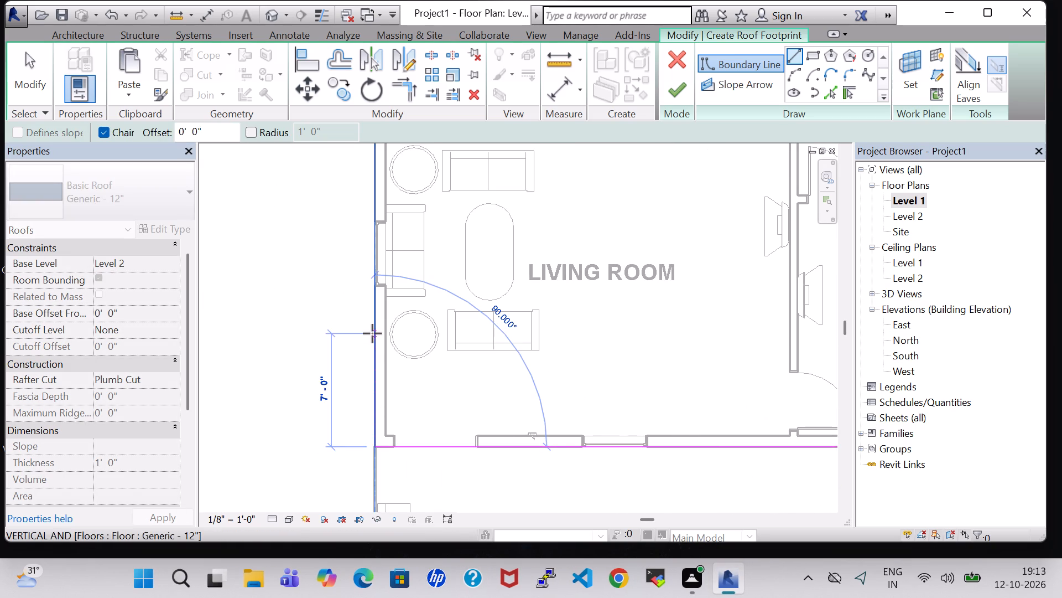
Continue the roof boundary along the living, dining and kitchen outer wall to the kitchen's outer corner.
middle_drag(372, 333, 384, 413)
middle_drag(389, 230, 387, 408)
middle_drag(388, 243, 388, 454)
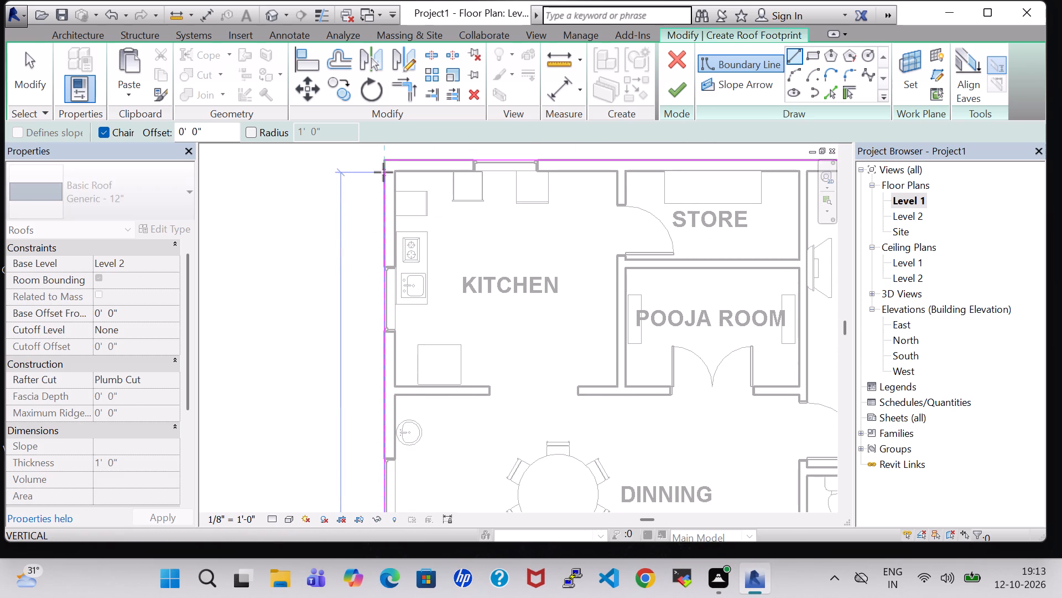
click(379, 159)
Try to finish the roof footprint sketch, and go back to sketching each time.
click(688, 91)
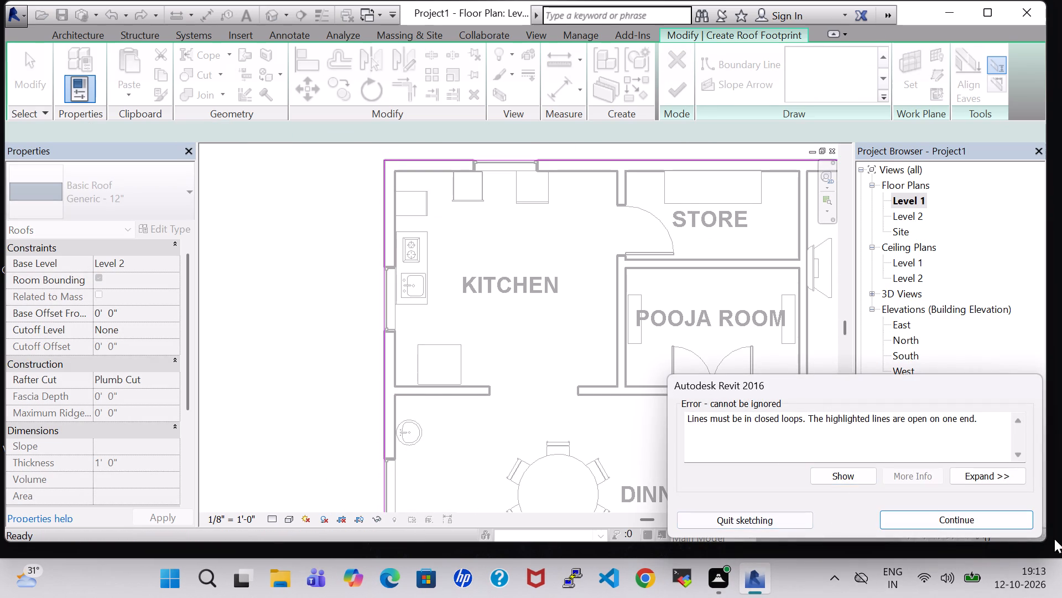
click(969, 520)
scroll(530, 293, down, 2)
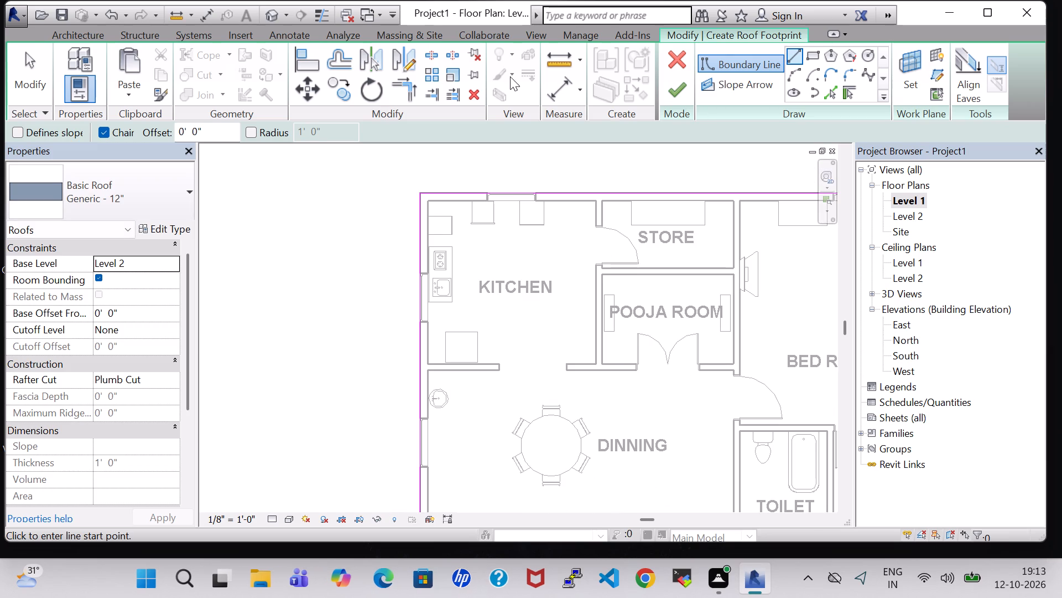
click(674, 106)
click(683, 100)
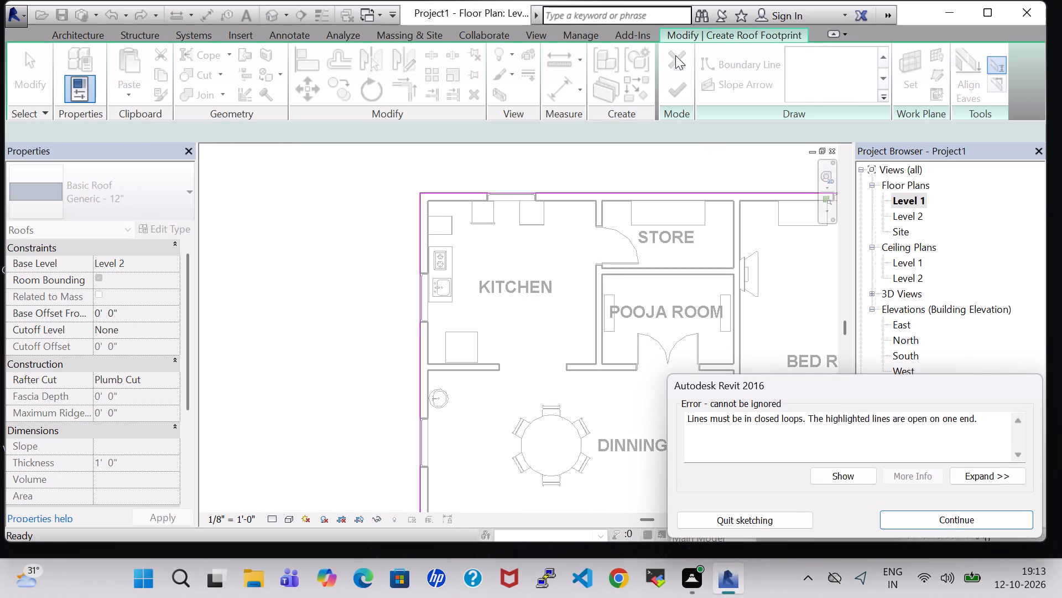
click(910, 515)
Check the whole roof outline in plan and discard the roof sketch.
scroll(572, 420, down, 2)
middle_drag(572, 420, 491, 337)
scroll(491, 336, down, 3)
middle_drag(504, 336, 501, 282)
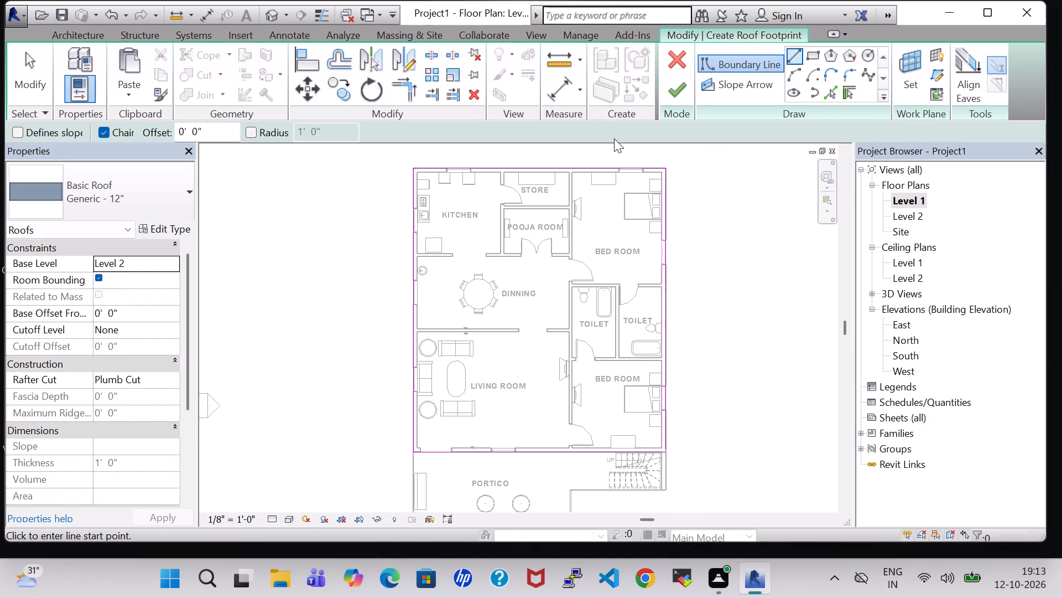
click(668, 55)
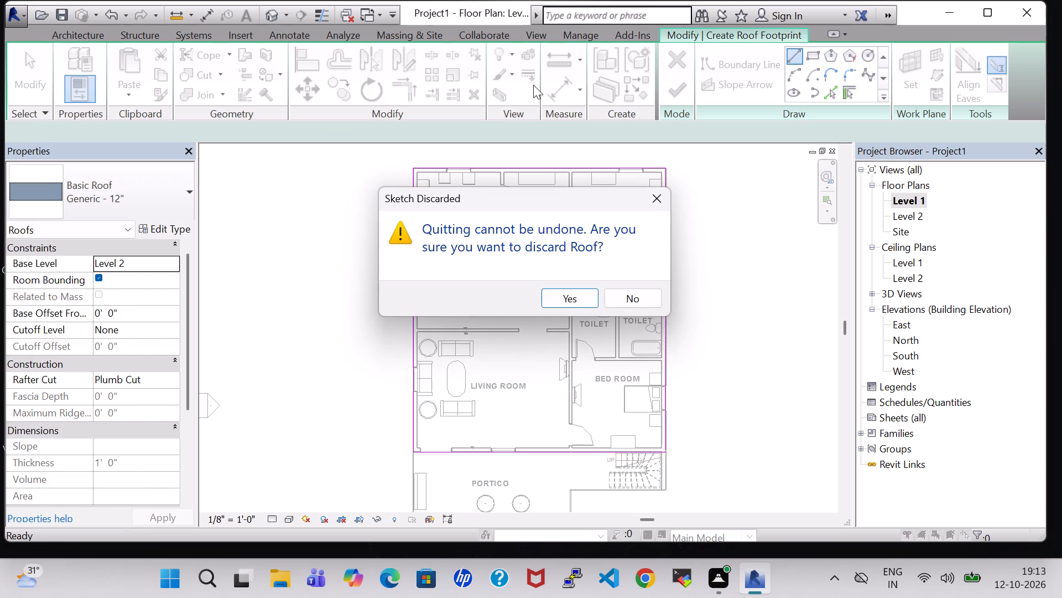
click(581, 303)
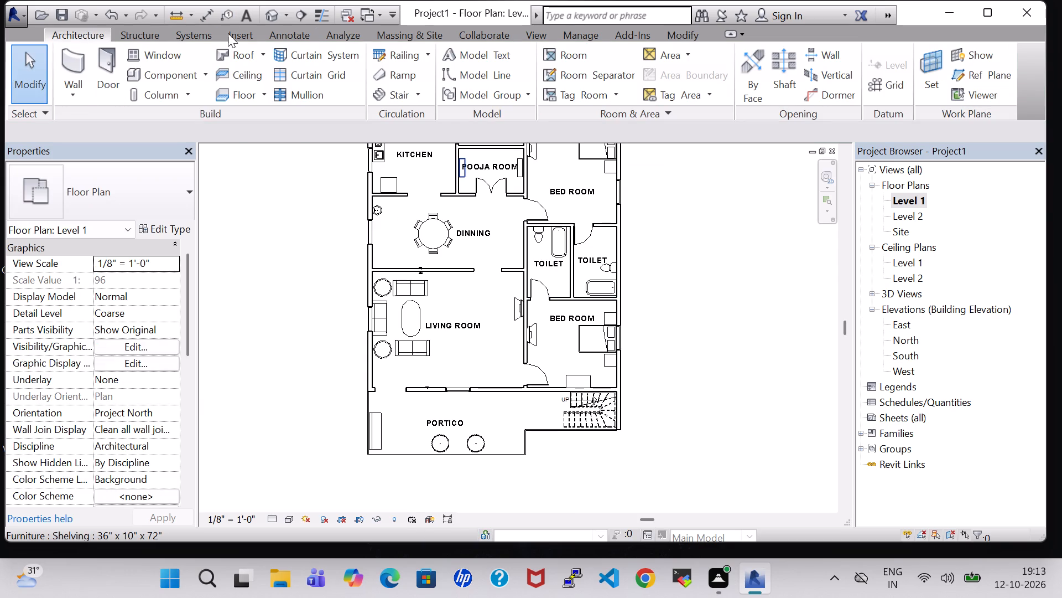
Start a new roof from the Level 1 floor plan, assigning its base to Level 2.
click(242, 54)
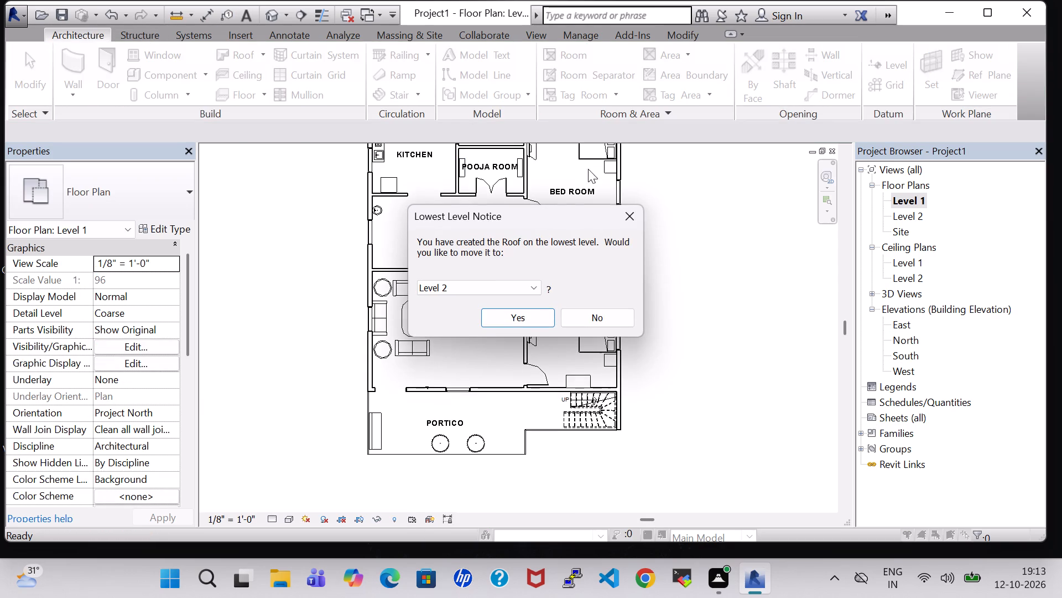
click(512, 318)
Draw a straight roof boundary line along the front wall's portico-side face, from the bedroom's outer corner to the living room's outer corner.
scroll(675, 396, up, 6)
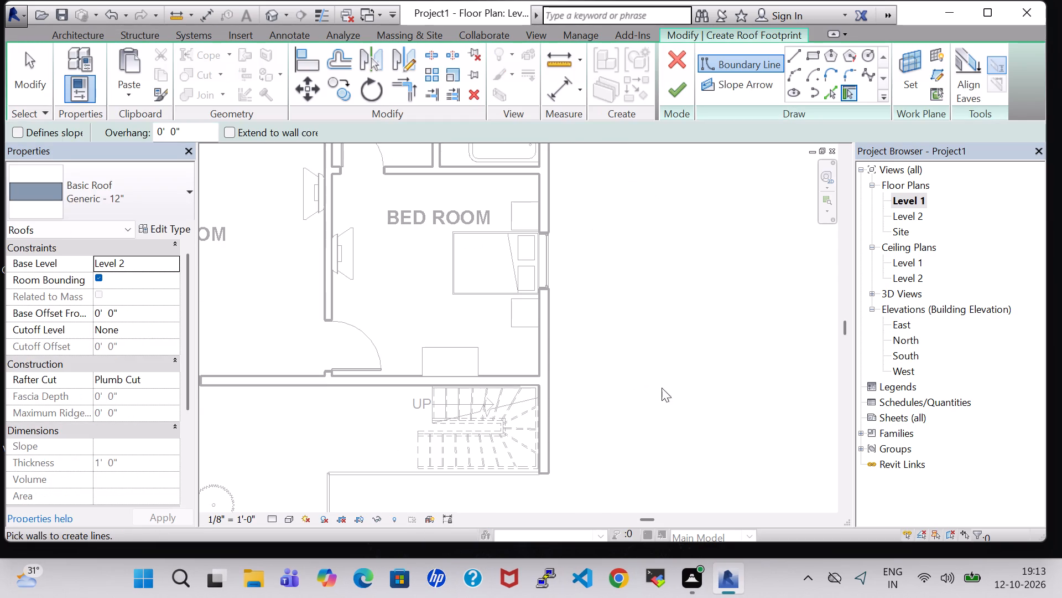
click(793, 48)
click(802, 53)
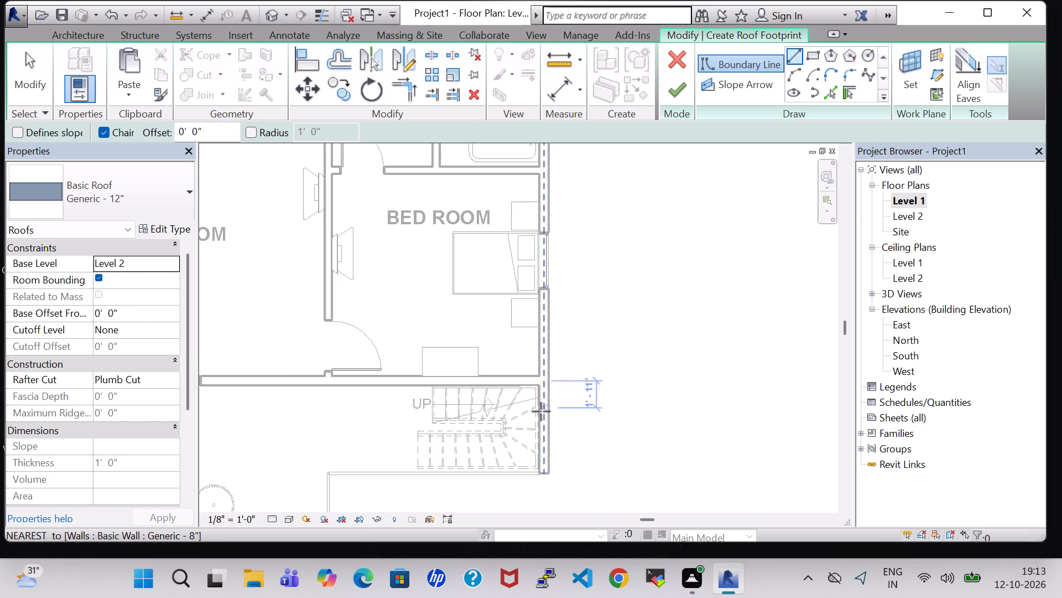
scroll(541, 411, up, 1)
middle_drag(541, 411, 681, 379)
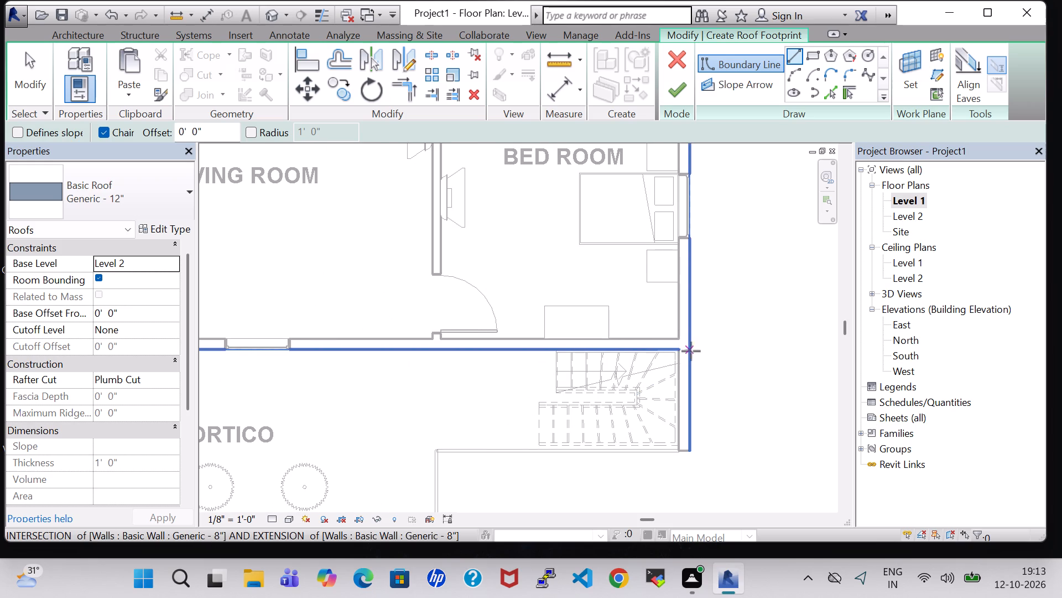
click(693, 350)
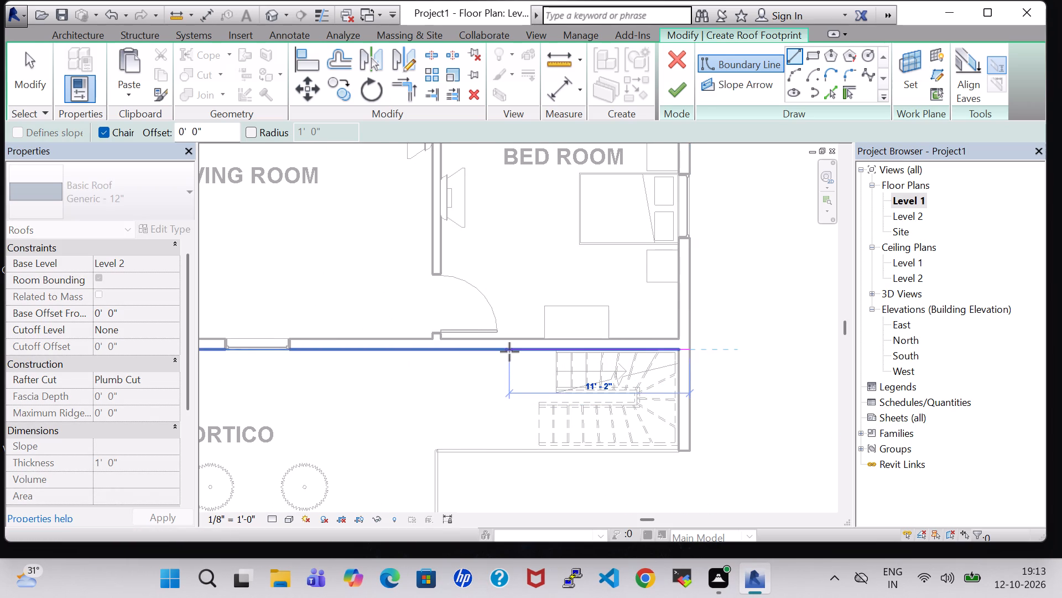
middle_drag(509, 352, 647, 362)
middle_drag(247, 359, 772, 371)
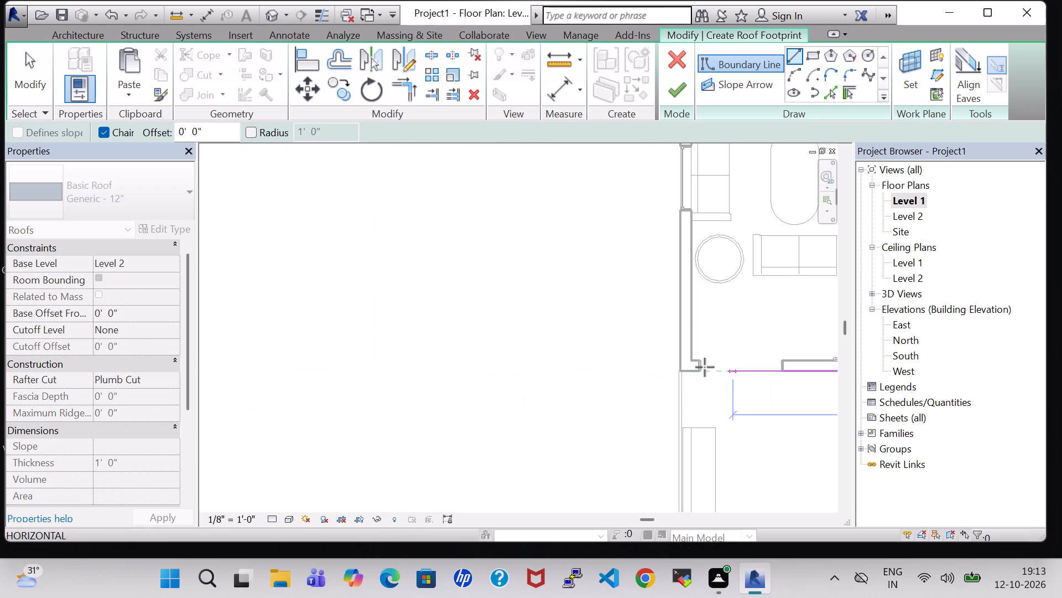
click(685, 370)
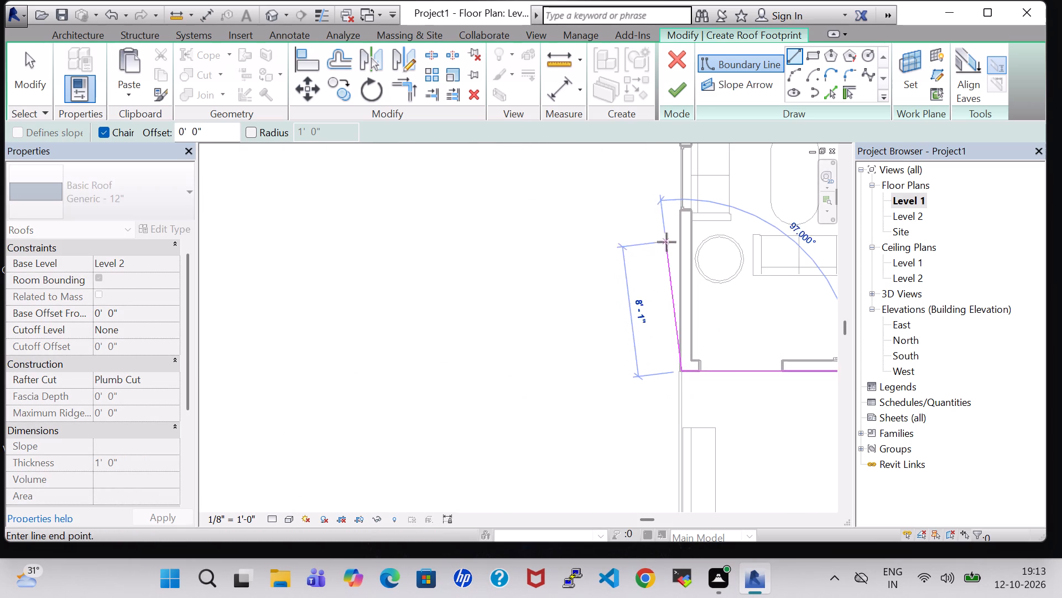
Continue the roof boundary along the outer face of the living, dining and kitchen wall to the kitchen's outer corner.
middle_drag(675, 244, 674, 416)
middle_drag(678, 237, 681, 481)
scroll(680, 355, down, 5)
middle_drag(682, 278, 667, 441)
scroll(667, 373, up, 3)
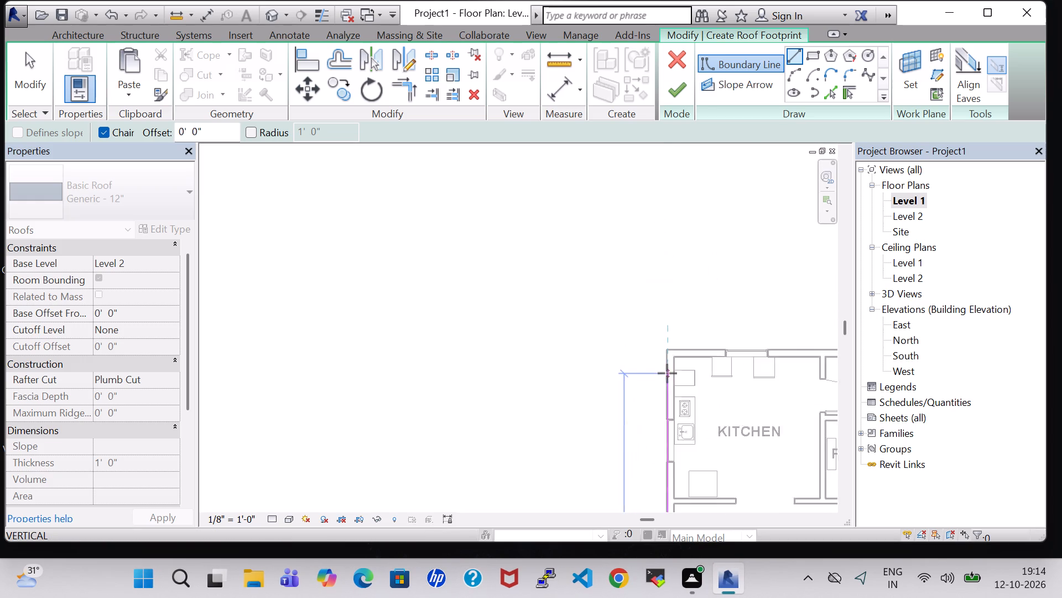
scroll(667, 373, up, 7)
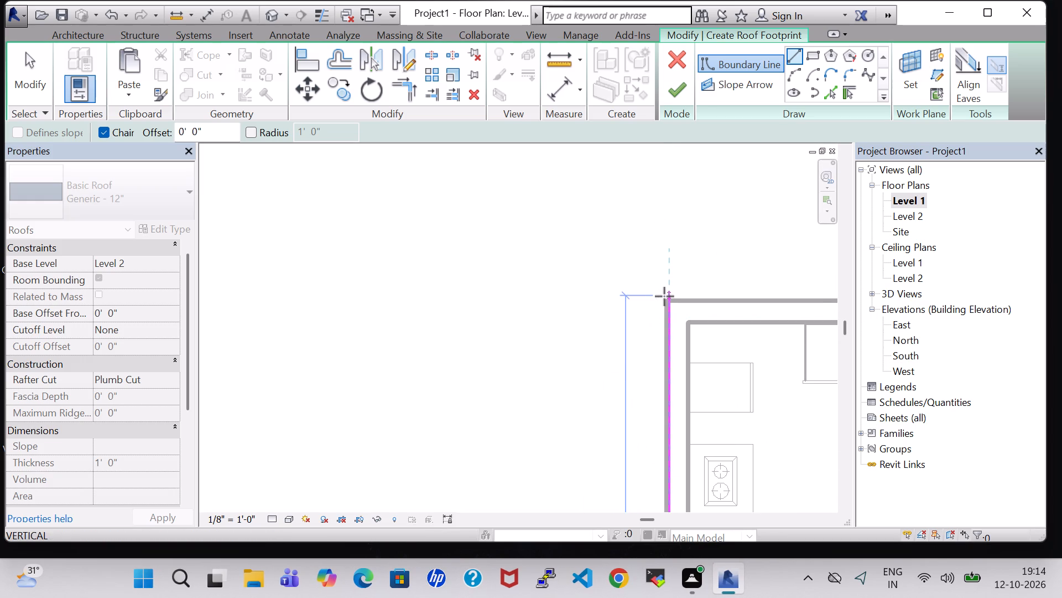
click(665, 297)
Continue the roof boundary along the outer face of the back wall, past the kitchen and store to the bedroom's outer corner.
middle_drag(719, 296, 507, 290)
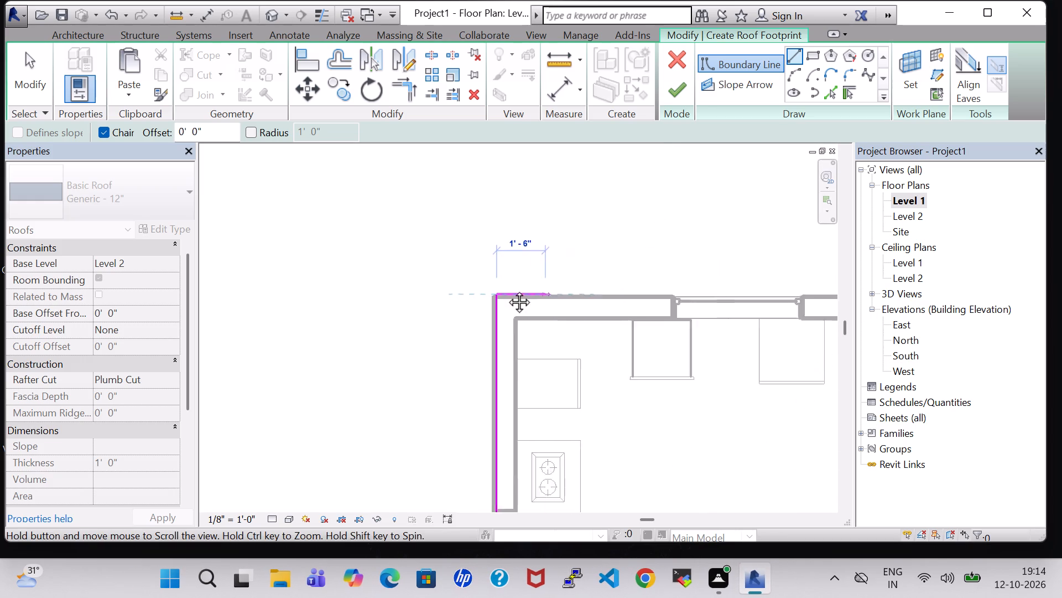
middle_drag(507, 290, 423, 290)
middle_drag(764, 295, 500, 294)
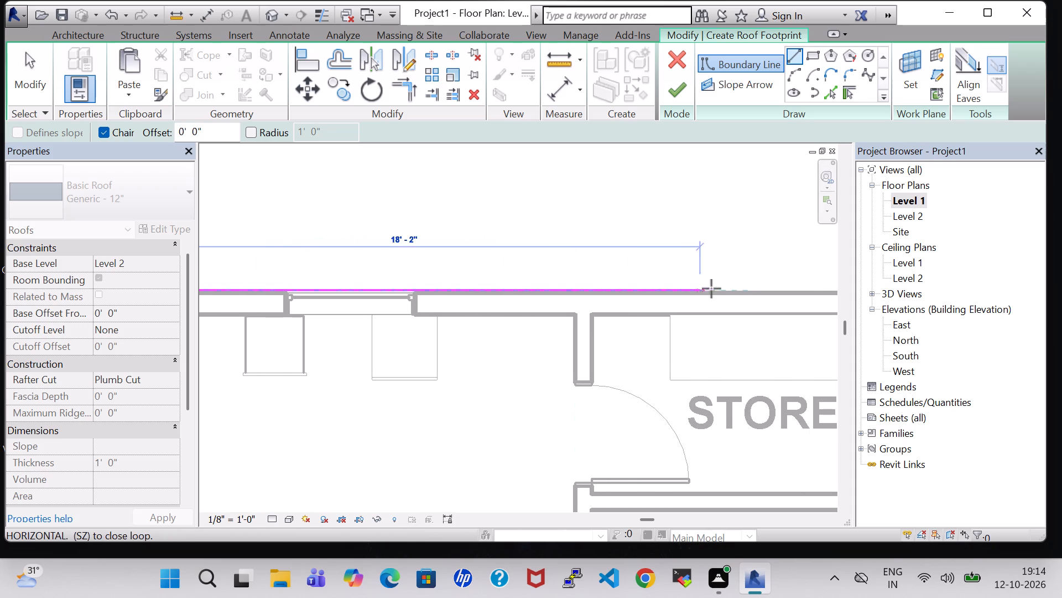
middle_drag(713, 290, 350, 290)
middle_drag(688, 294, 379, 294)
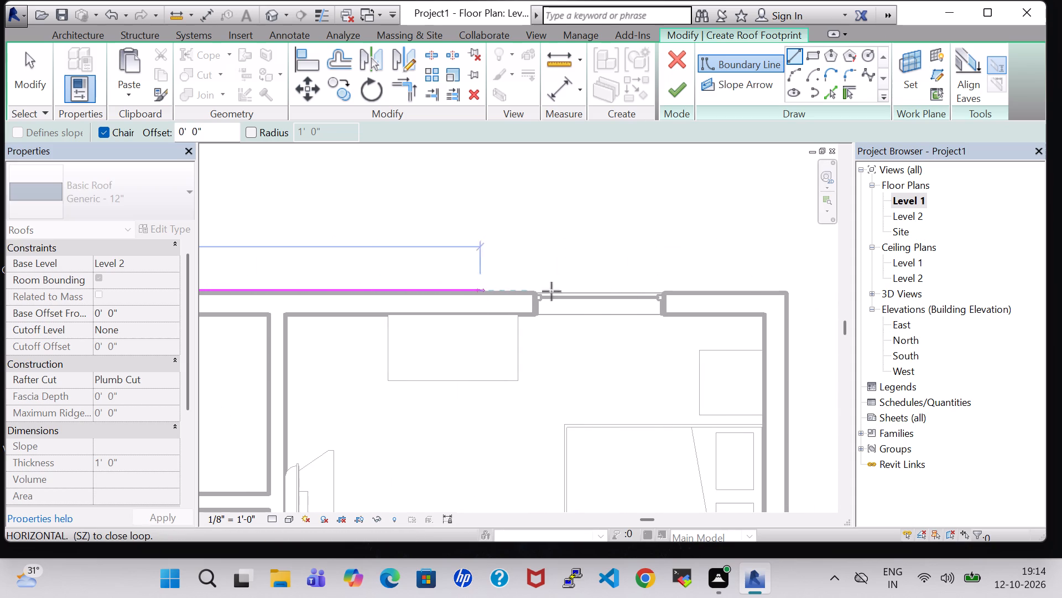
click(785, 298)
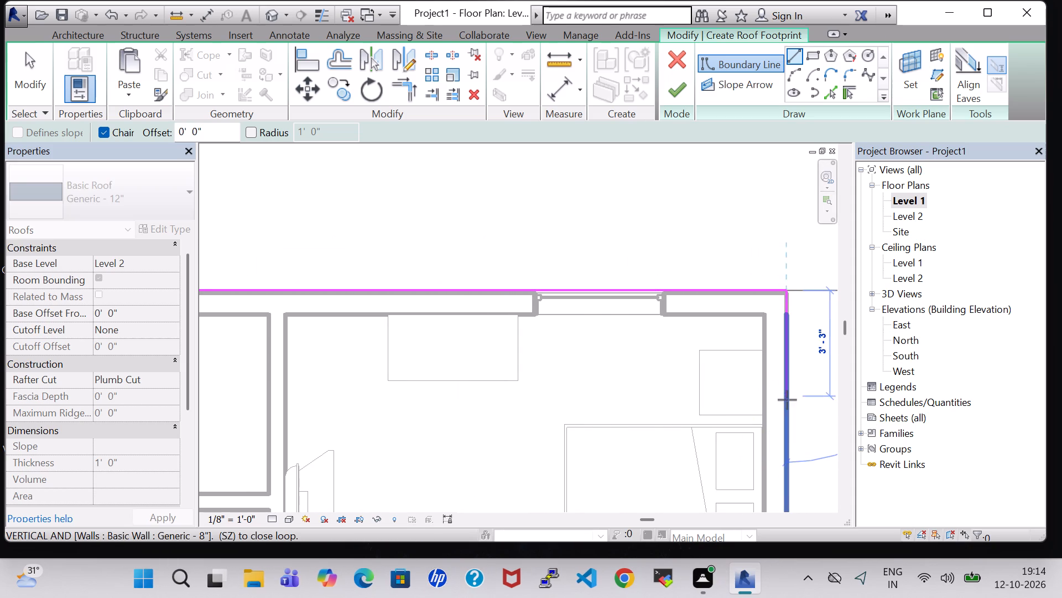
Close the roof boundary along the outer face of the bedroom-side wall, ending at the starting corner beside the stairs.
middle_drag(785, 397, 755, 246)
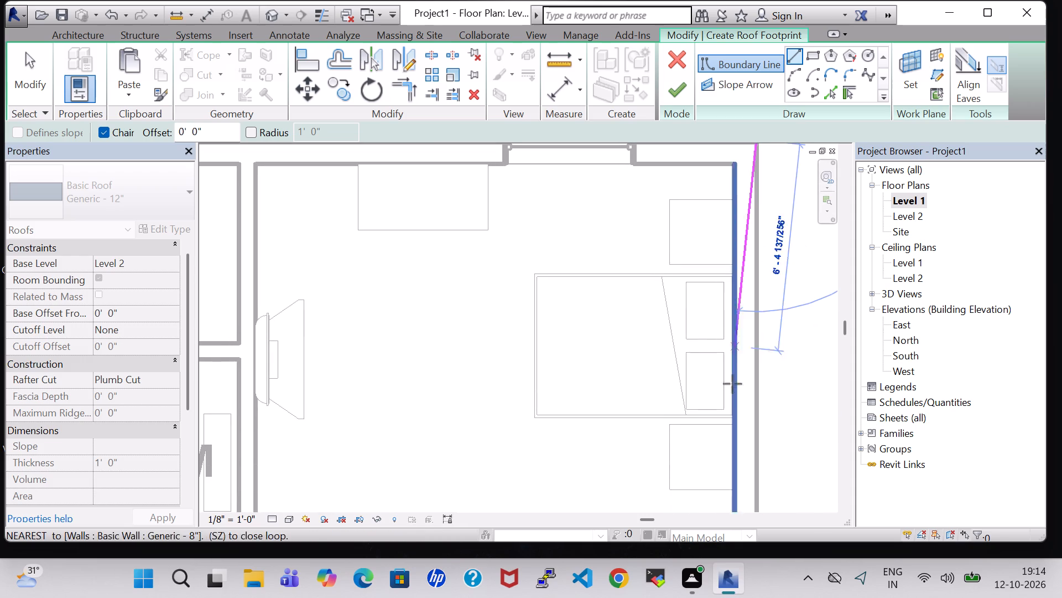
middle_drag(754, 440, 727, 245)
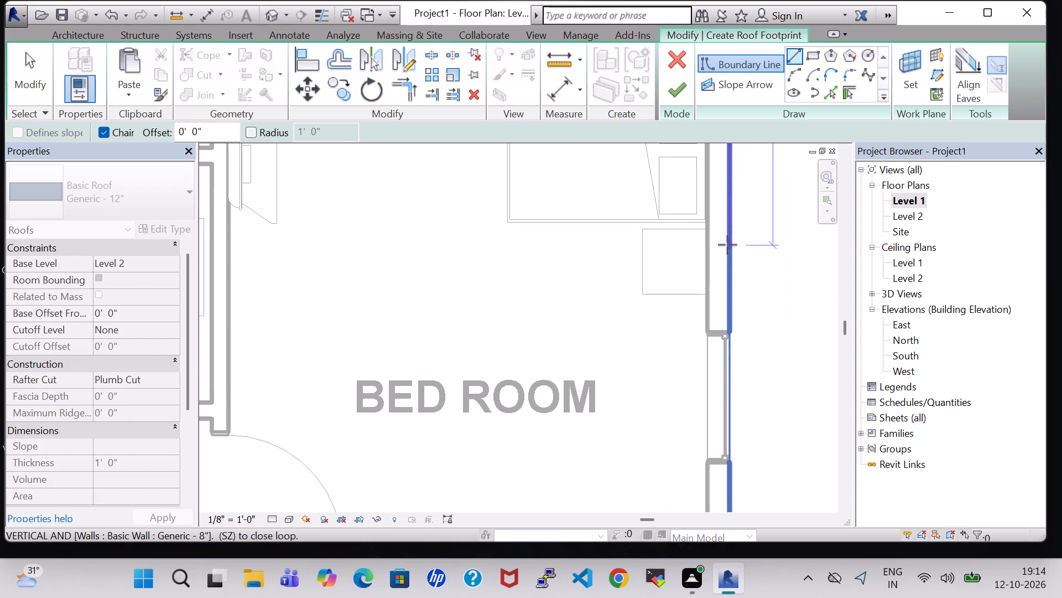
middle_drag(732, 345, 720, 122)
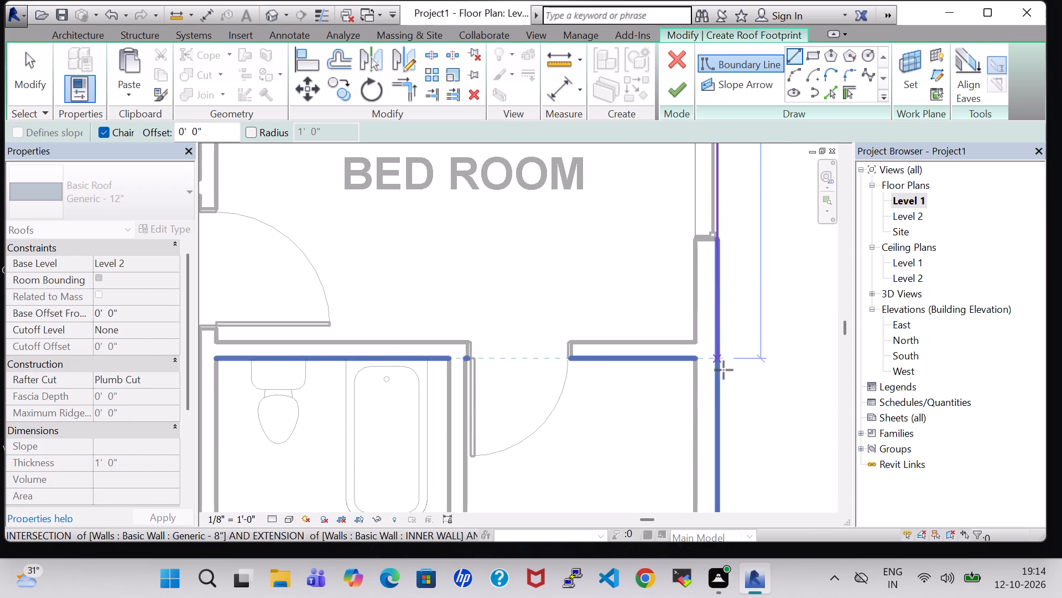
middle_drag(712, 374, 718, 110)
middle_drag(731, 320, 730, 232)
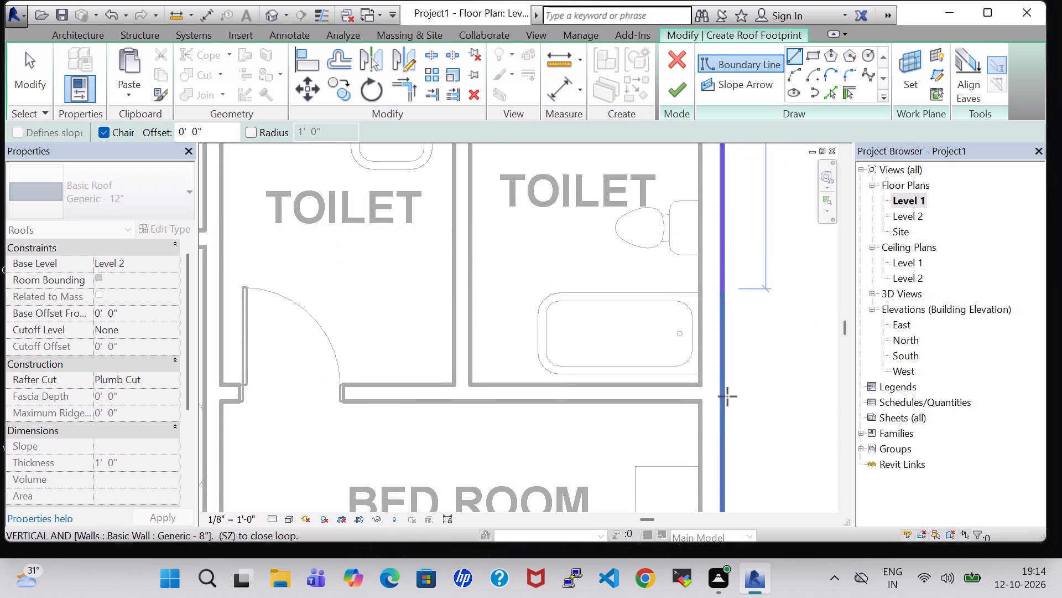
middle_drag(725, 435, 725, 58)
middle_drag(722, 393, 722, 314)
click(721, 439)
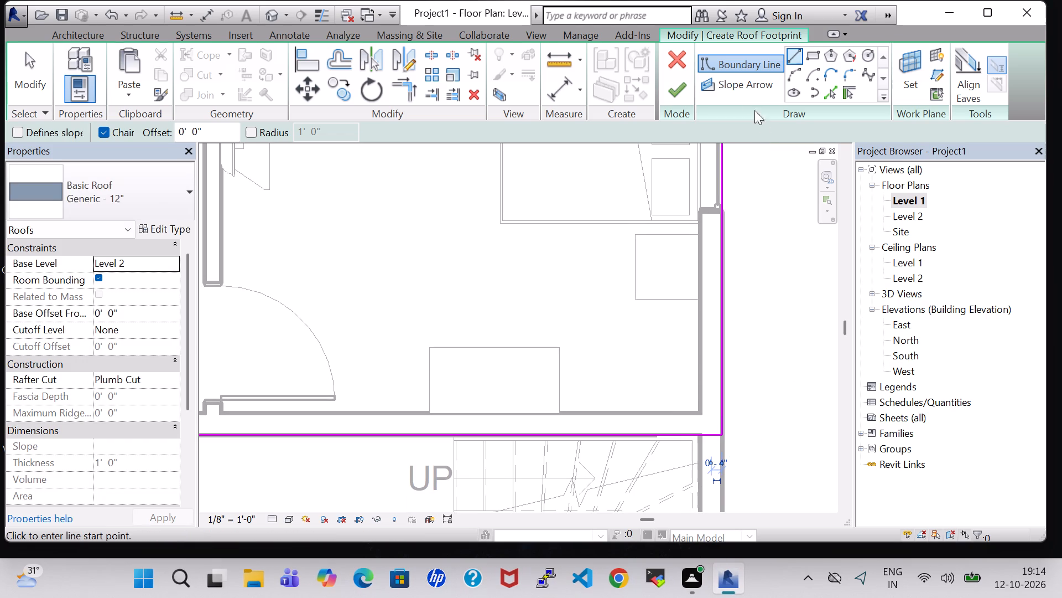
Finish the closed footprint sketch to create the Generic - 12" roof.
click(679, 84)
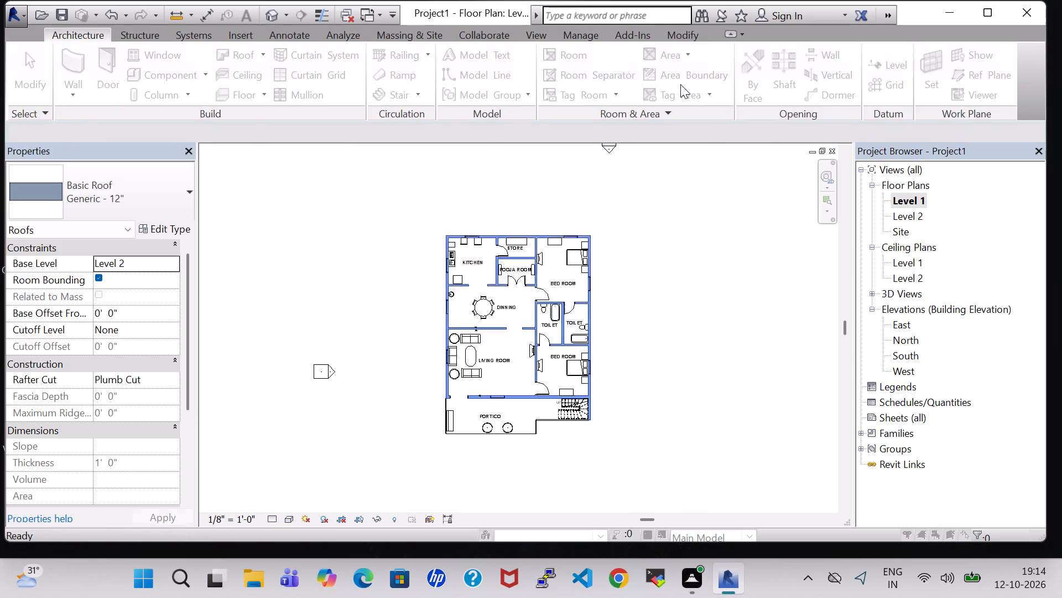
click(584, 298)
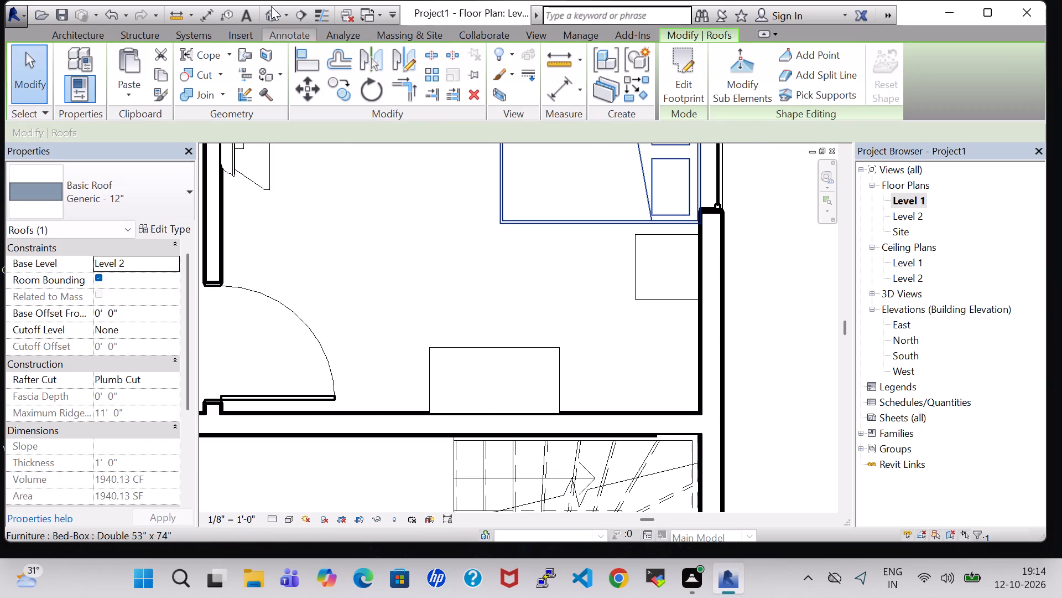
Open the 3D view to check the new roof over the house.
click(270, 14)
scroll(678, 424, down, 4)
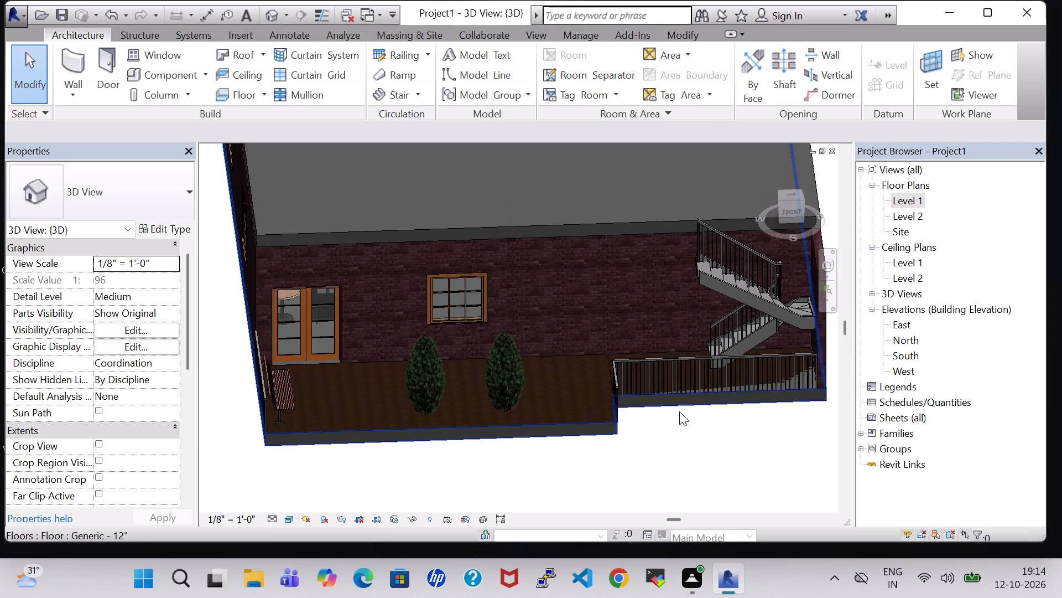
Examine the roofed house in 3D from the back, the side and the portico front.
shift+middle_drag(424, 473, 669, 432)
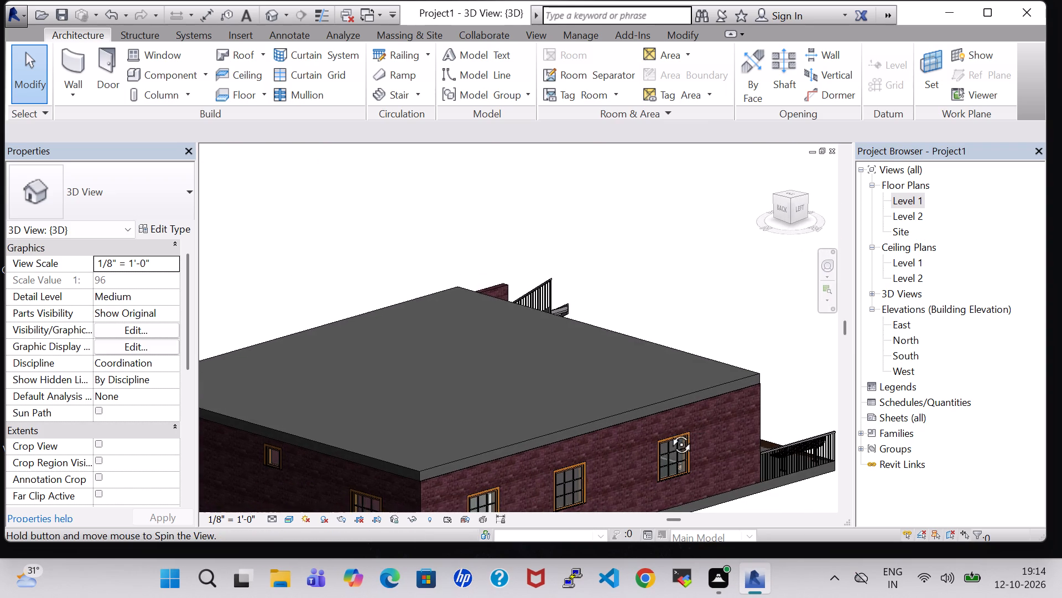
shift+middle_drag(669, 432, 540, 436)
shift+middle_drag(524, 436, 521, 426)
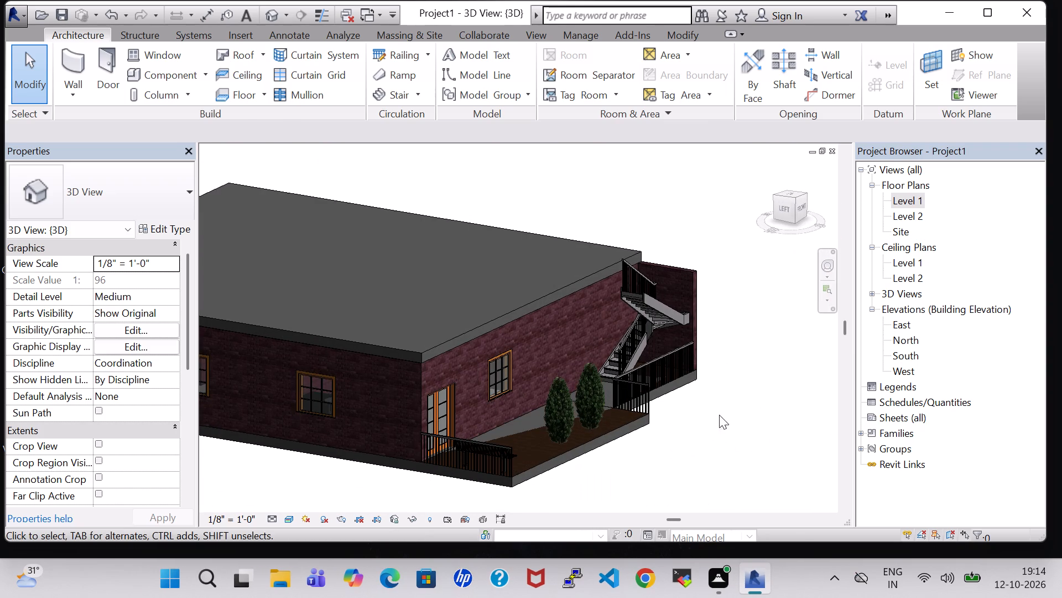
shift+middle_drag(777, 420, 617, 418)
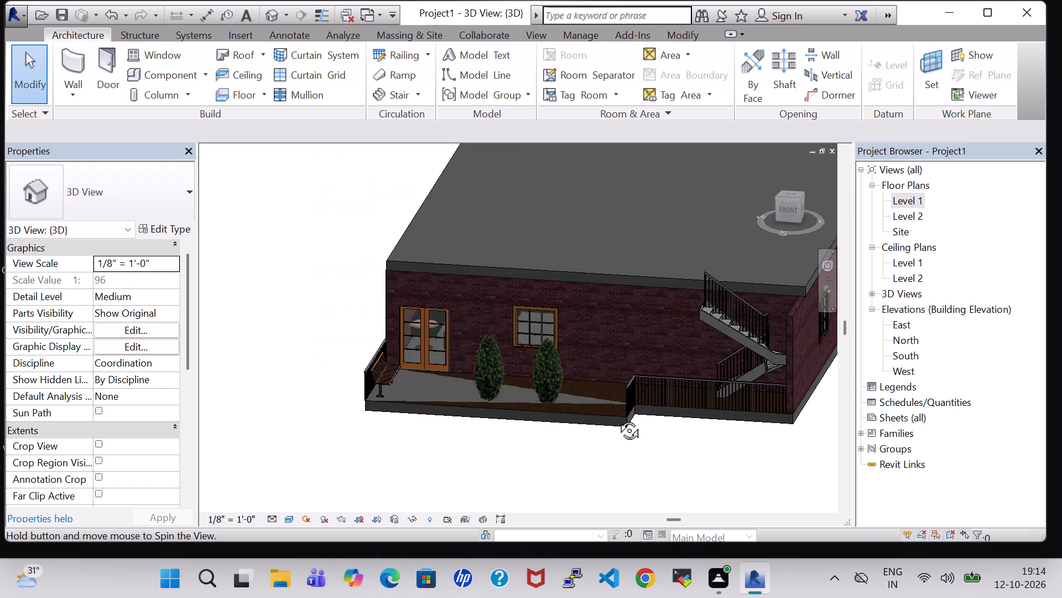
shift+middle_drag(617, 418, 657, 363)
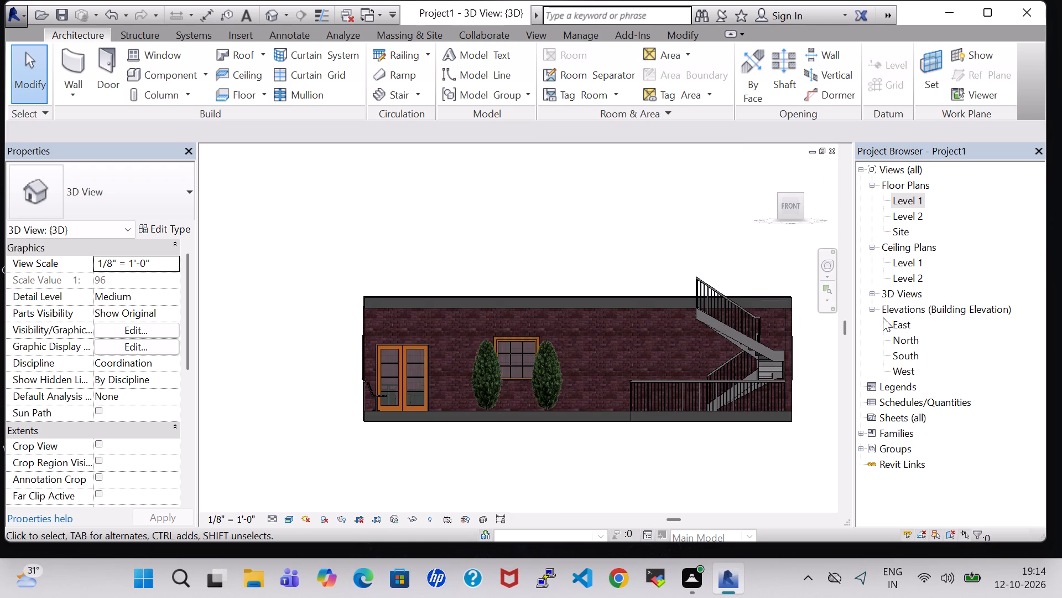
In the Level 1 floor plan, load the Cabinet-File 3 Drawer component family from the Furniture Storage folder.
double_click(900, 202)
scroll(697, 259, down, 6)
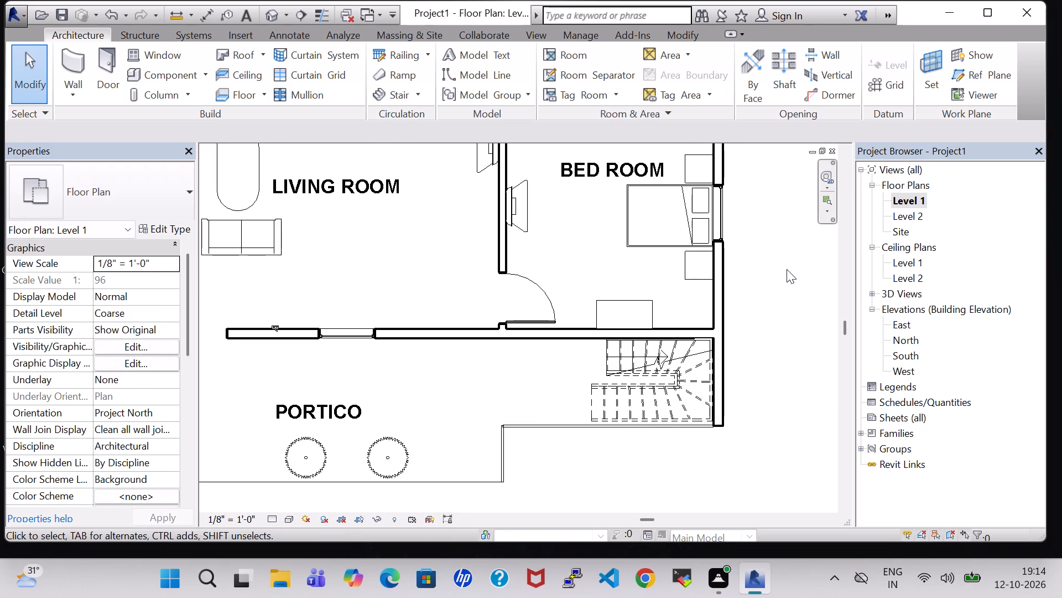
scroll(787, 269, down, 1)
middle_drag(787, 269, 781, 393)
scroll(771, 328, down, 4)
middle_drag(771, 328, 747, 398)
click(170, 80)
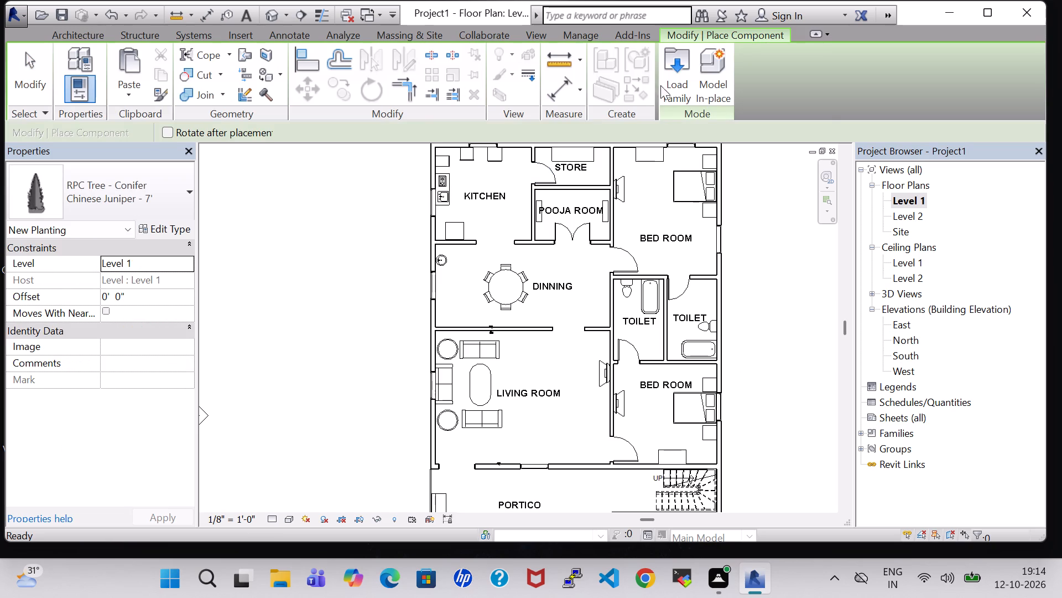
click(665, 87)
scroll(660, 176, down, 1)
double_click(637, 218)
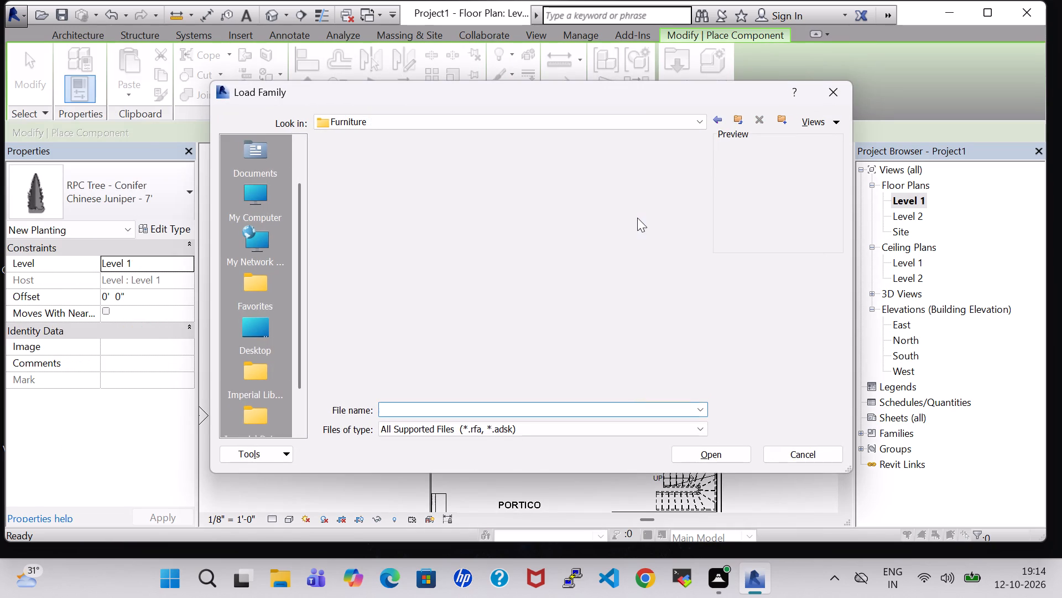
double_click(470, 193)
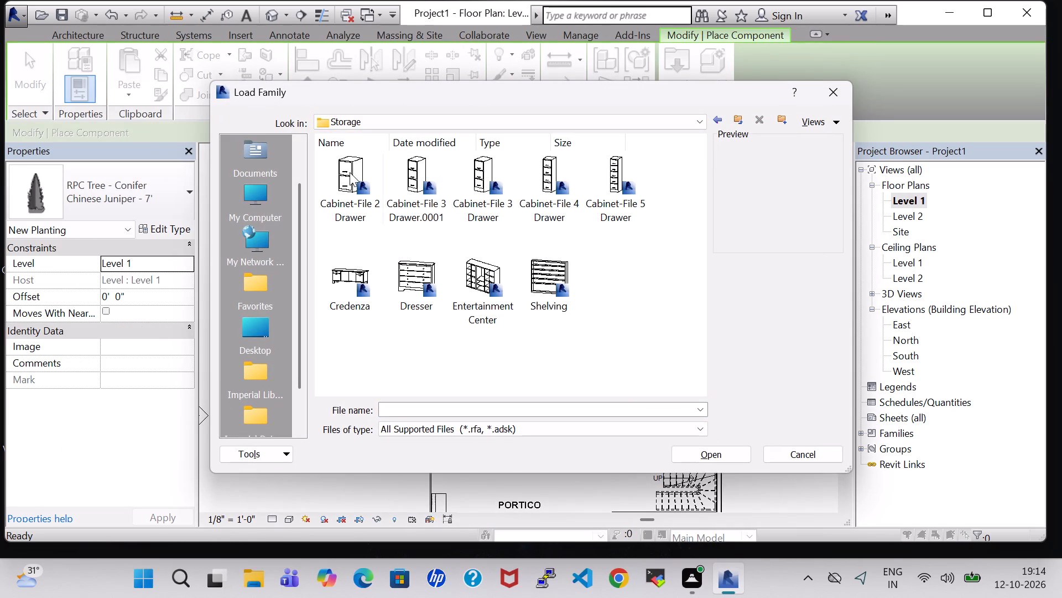
click(488, 195)
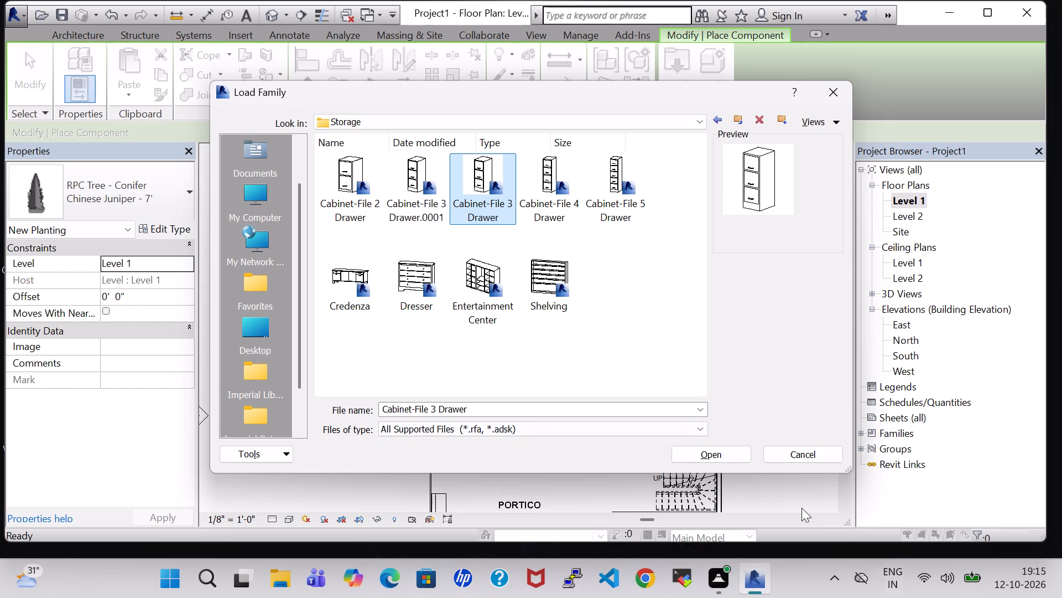
click(684, 457)
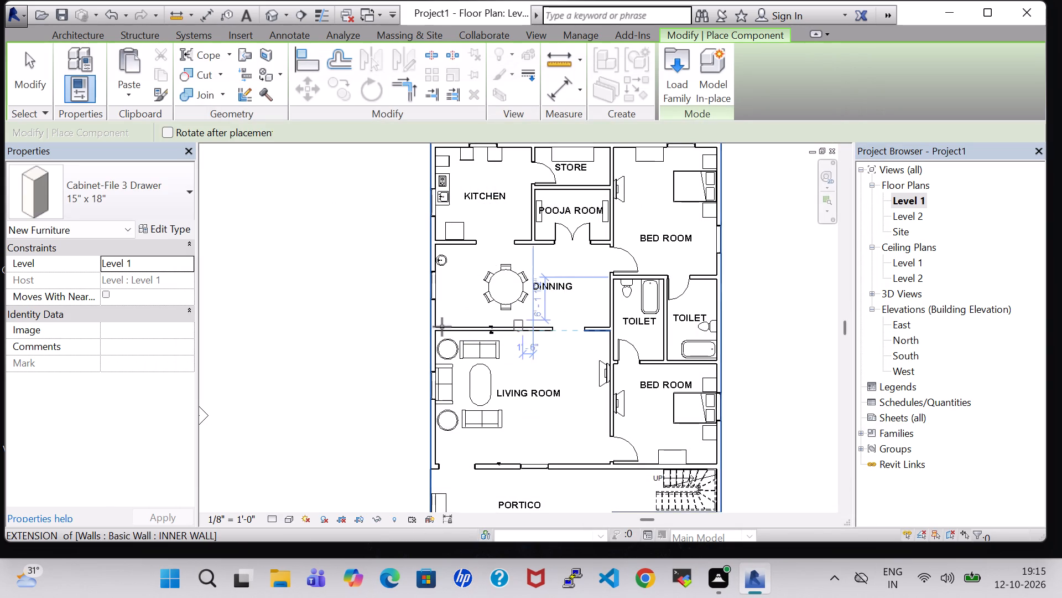
Place the rotated 15" x 18" file cabinet in the dining room against the living-room partition, about 3'-7" from the outer wall.
scroll(436, 323, up, 4)
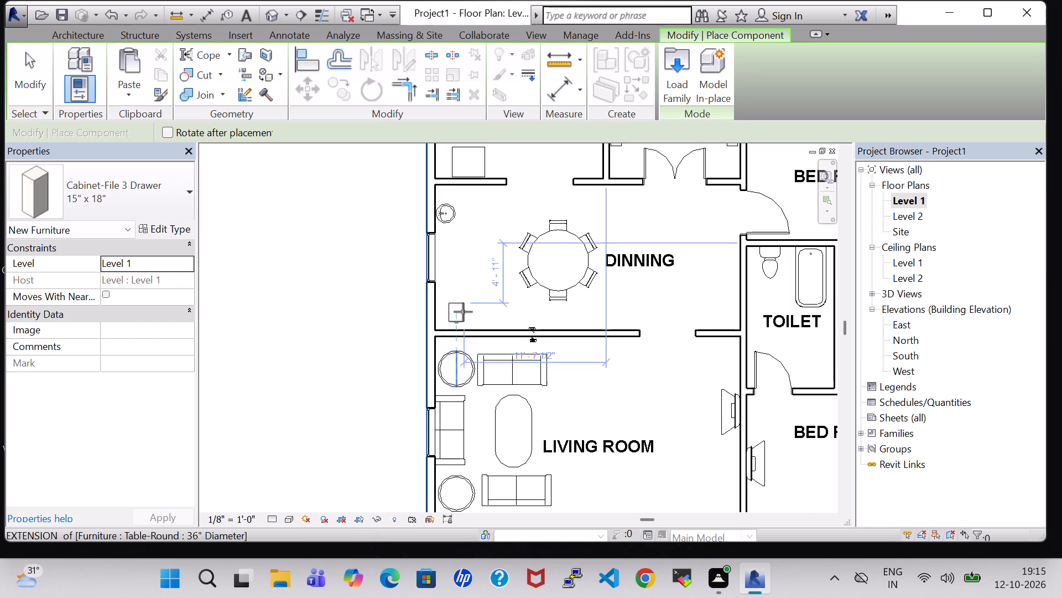
key(space)
key(space)
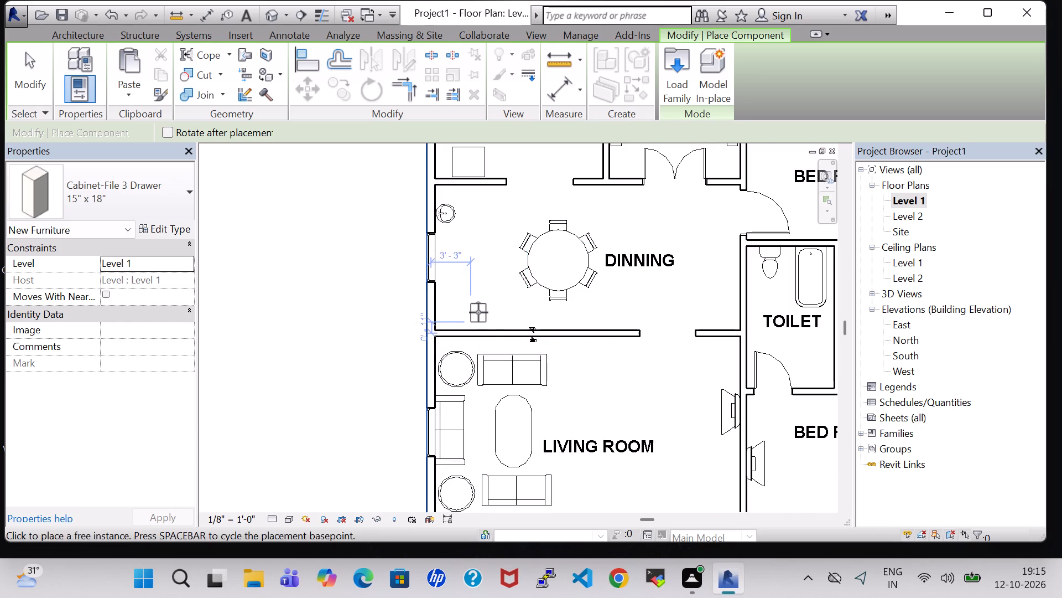
click(483, 317)
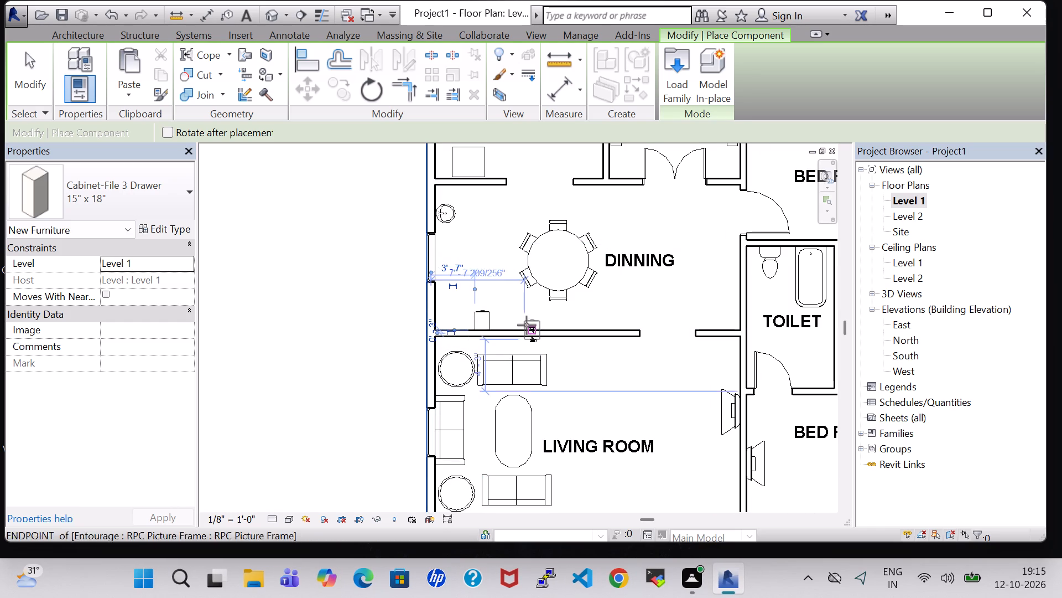
scroll(527, 325, down, 1)
key(Escape)
key(Escape)
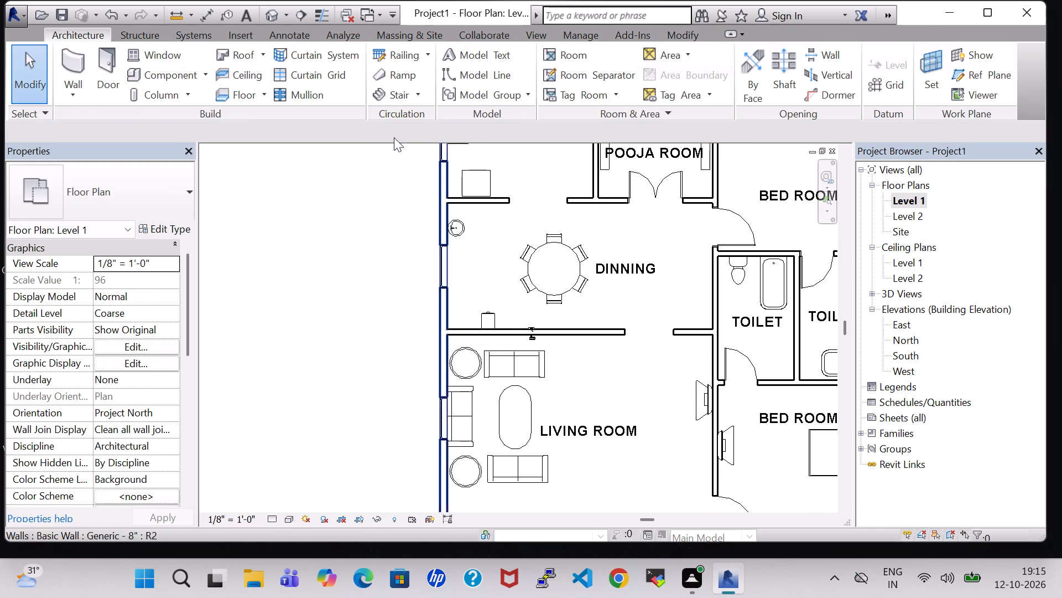
Hide the Roofs category in the 3D view through the Visibility/Graphic Overrides.
click(271, 10)
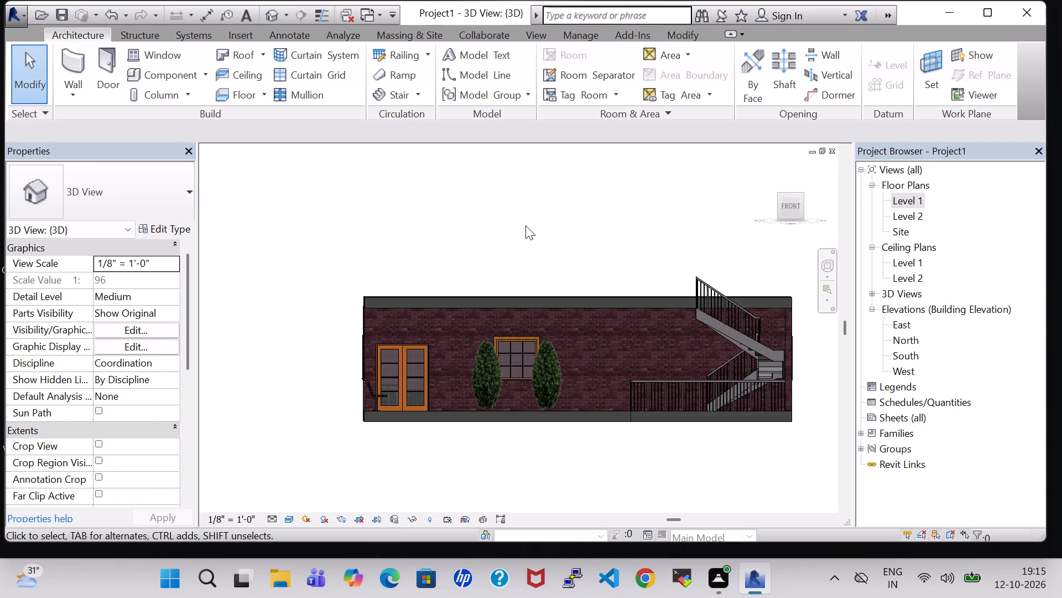
shift+middle_drag(516, 225, 504, 336)
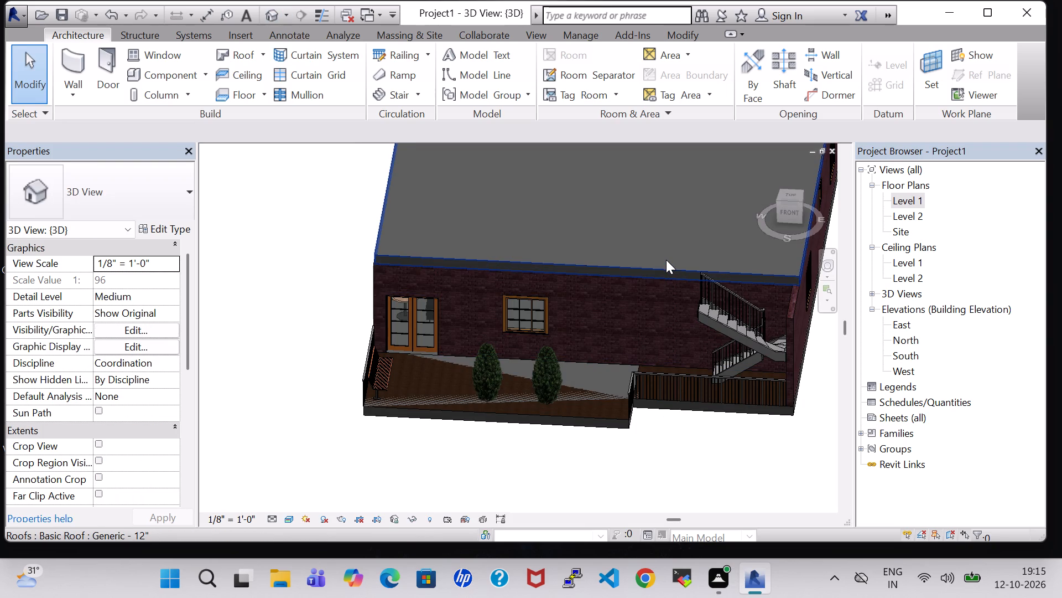
text(VV)
scroll(287, 262, down, 20)
scroll(287, 262, down, 1)
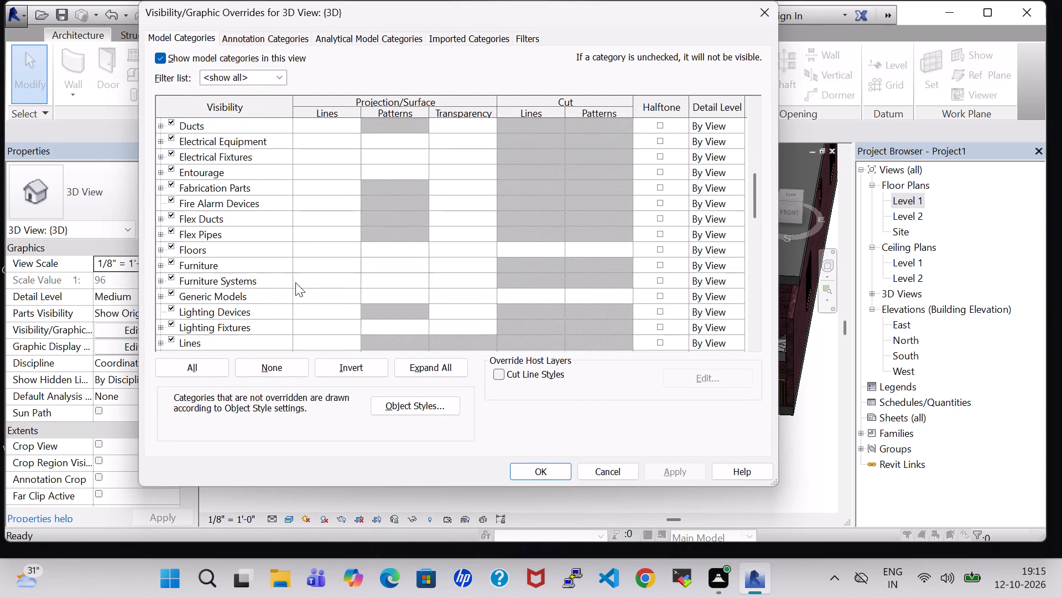
scroll(295, 282, down, 18)
scroll(304, 285, down, 16)
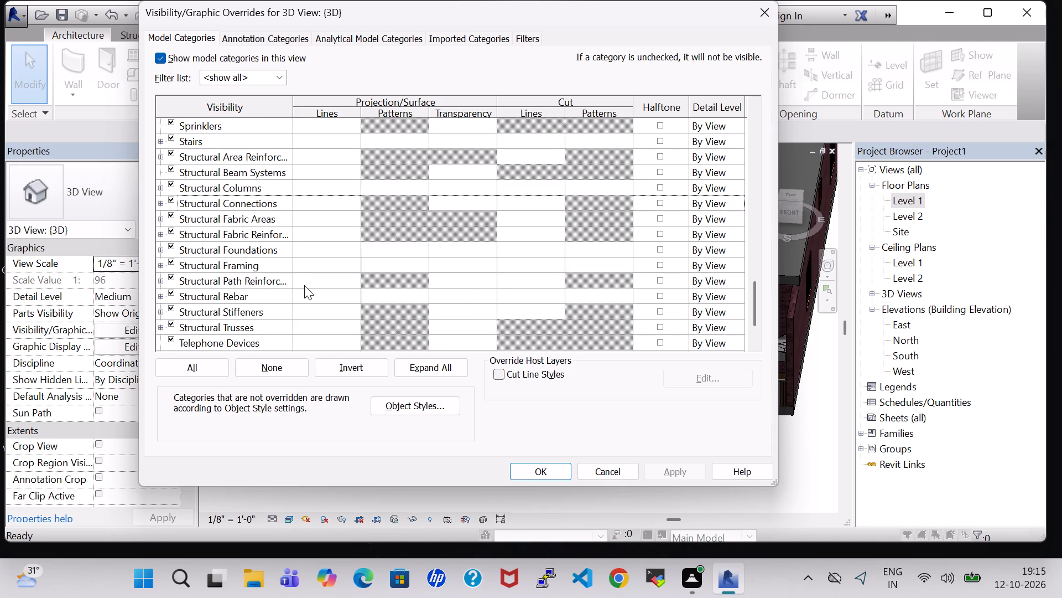
scroll(304, 285, down, 13)
click(274, 283)
key(r)
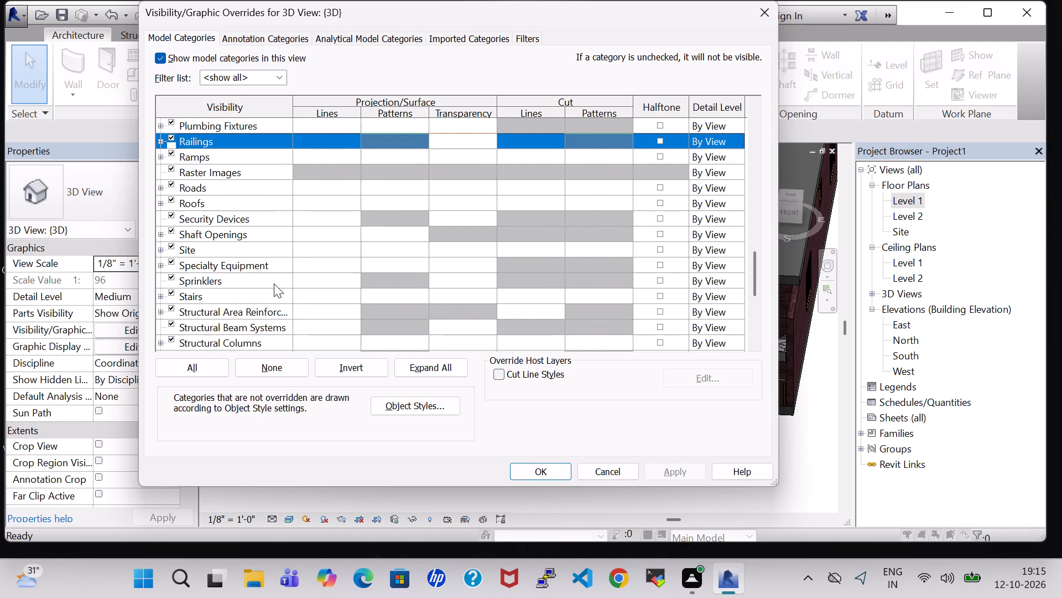
click(173, 195)
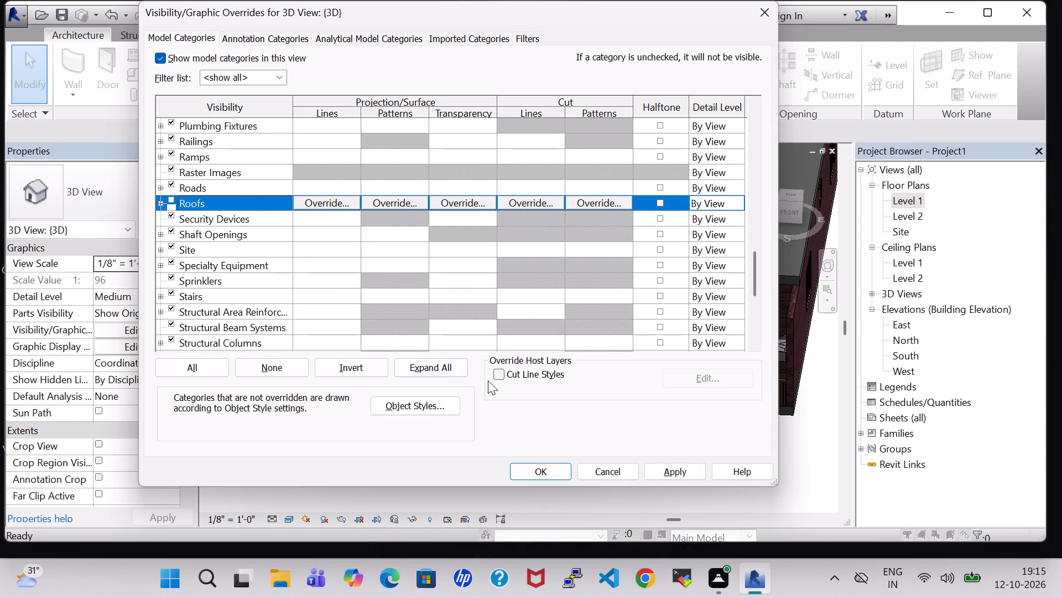
click(688, 467)
click(538, 474)
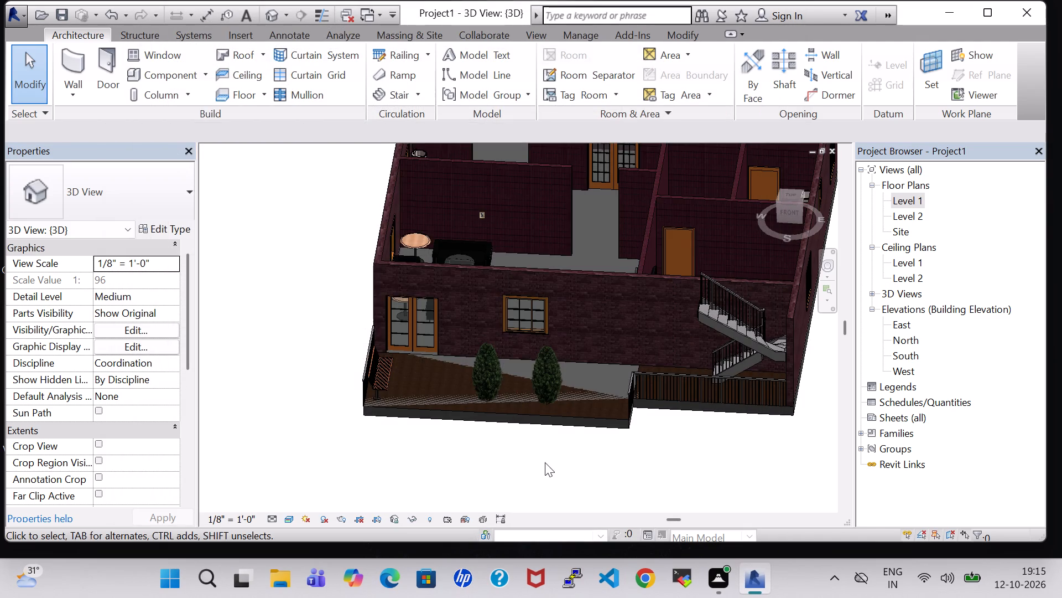
Examine the furnished rooms, the placed cabinet and the portico and stairs from all sides in 3D.
scroll(548, 459, down, 2)
shift+middle_drag(335, 282, 486, 327)
shift+middle_drag(484, 421, 542, 333)
middle_drag(728, 392, 726, 311)
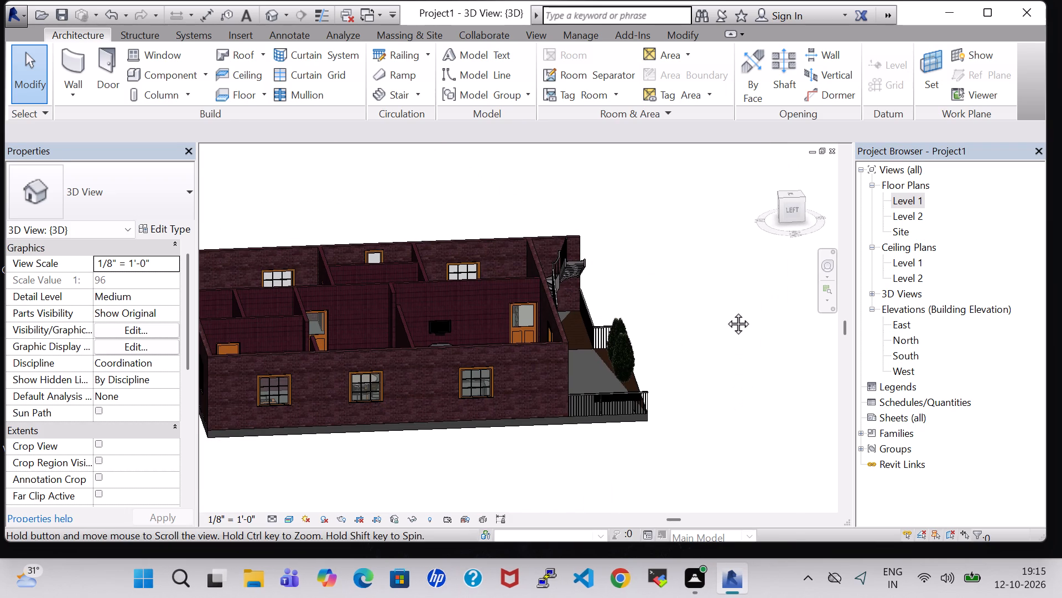
shift+middle_drag(491, 460, 688, 450)
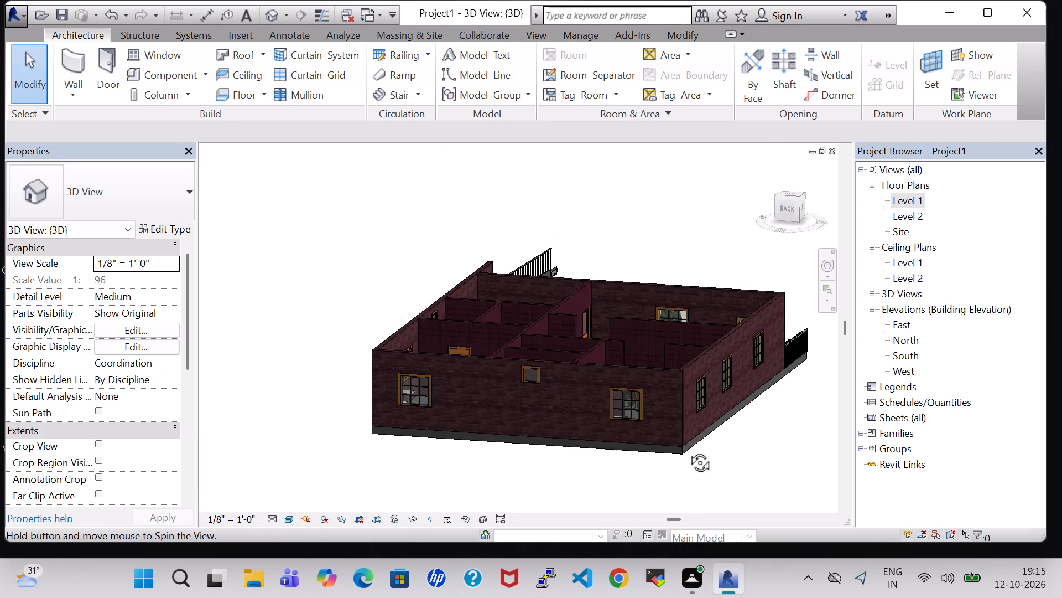
shift+middle_drag(688, 450, 688, 480)
middle_drag(653, 252, 427, 205)
shift+middle_drag(482, 207, 507, 301)
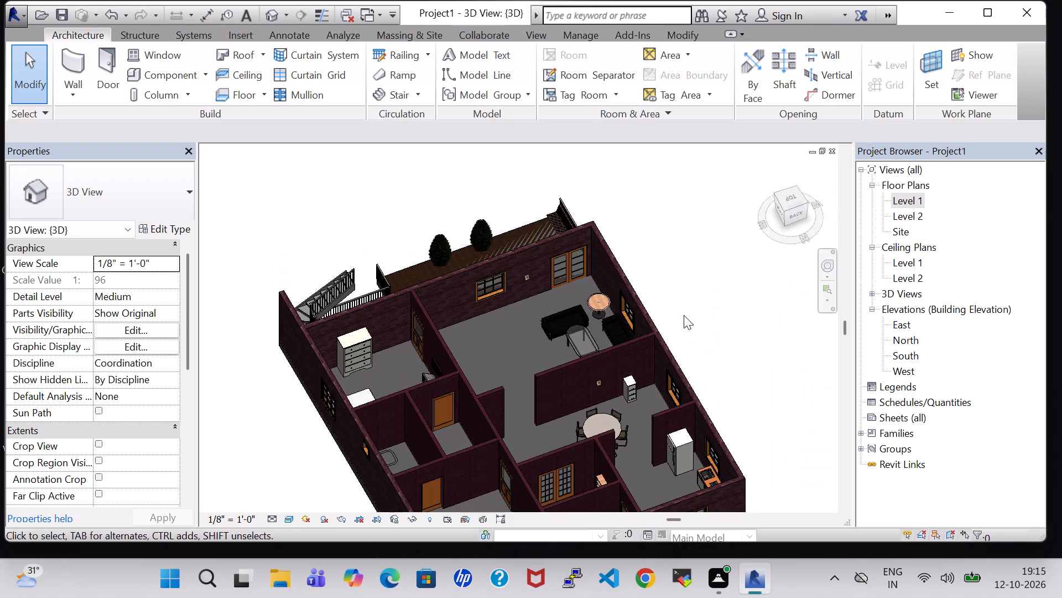
shift+middle_drag(695, 327, 638, 346)
middle_drag(658, 410, 658, 374)
middle_drag(660, 396, 662, 360)
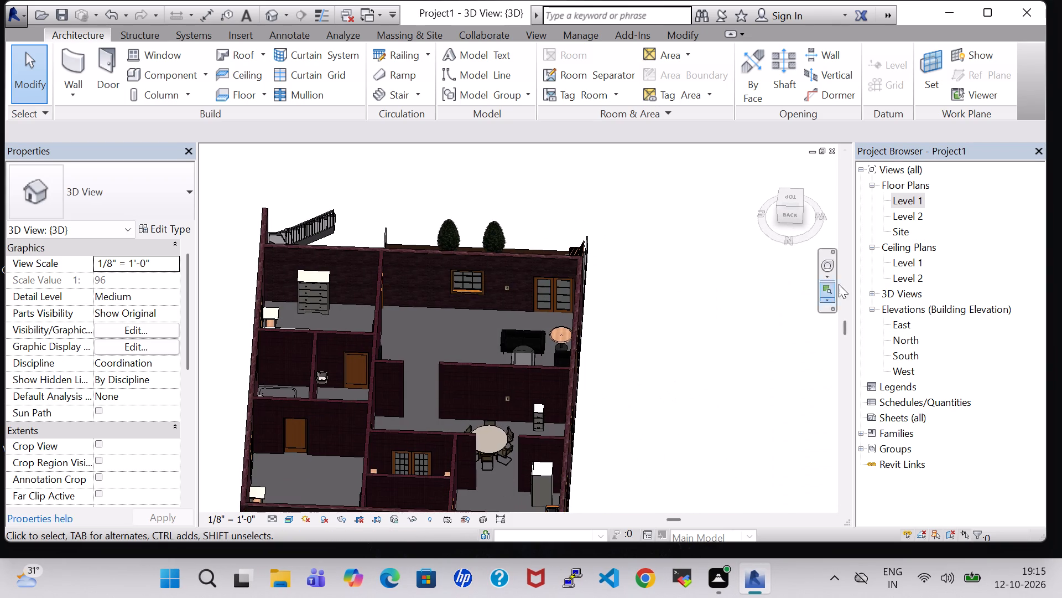
shift+middle_drag(648, 456, 659, 455)
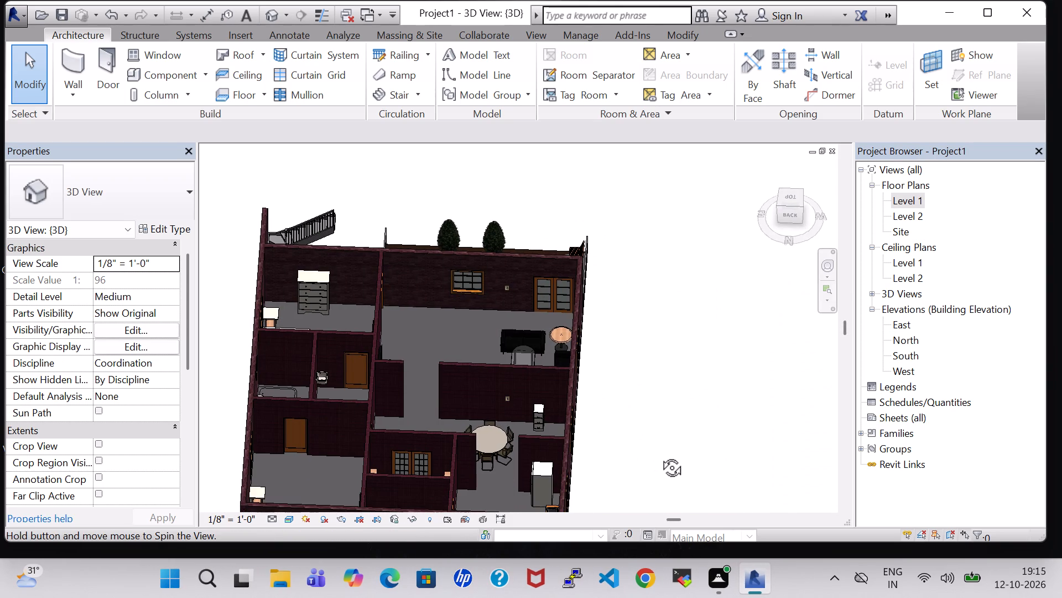
shift+middle_drag(659, 455, 747, 375)
shift+middle_drag(450, 435, 745, 352)
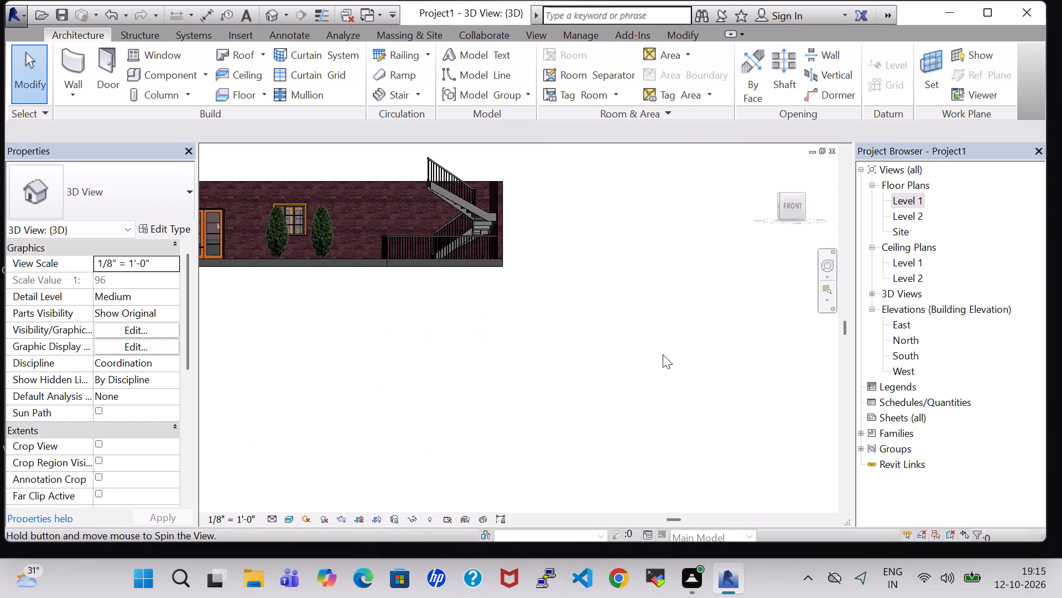
shift+middle_drag(209, 303, 400, 328)
middle_drag(377, 337, 370, 372)
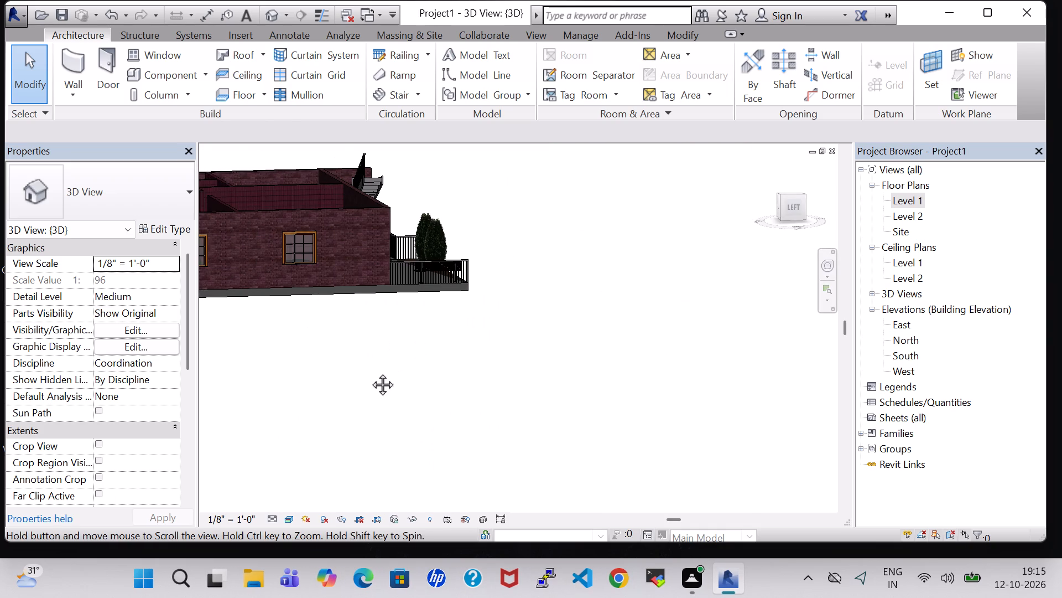
middle_drag(370, 372, 307, 374)
middle_drag(635, 217, 696, 365)
shift+middle_drag(680, 363, 494, 408)
shift+middle_drag(686, 424, 723, 383)
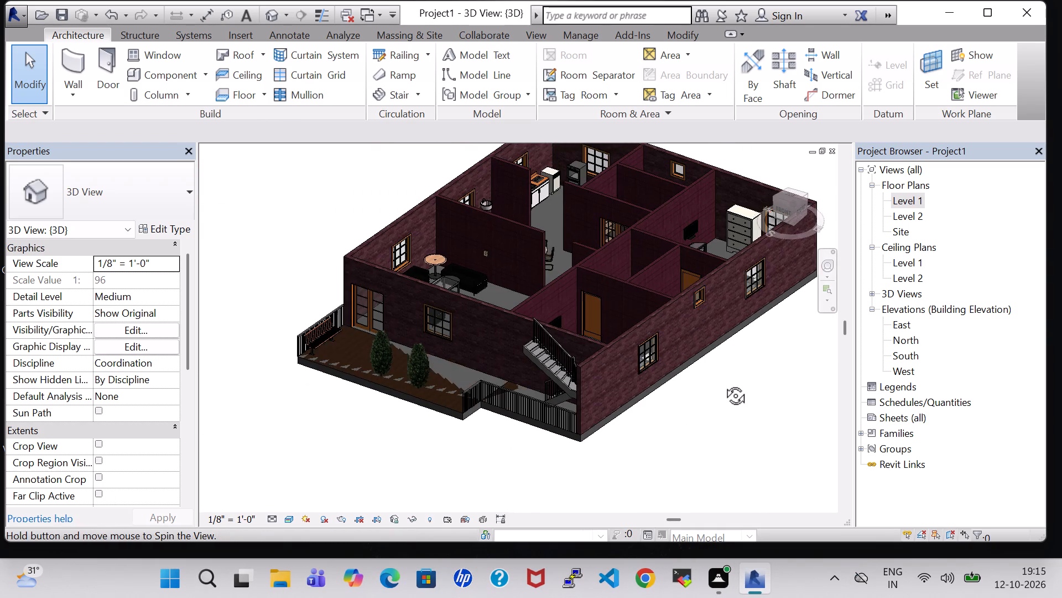
shift+middle_drag(723, 383, 750, 329)
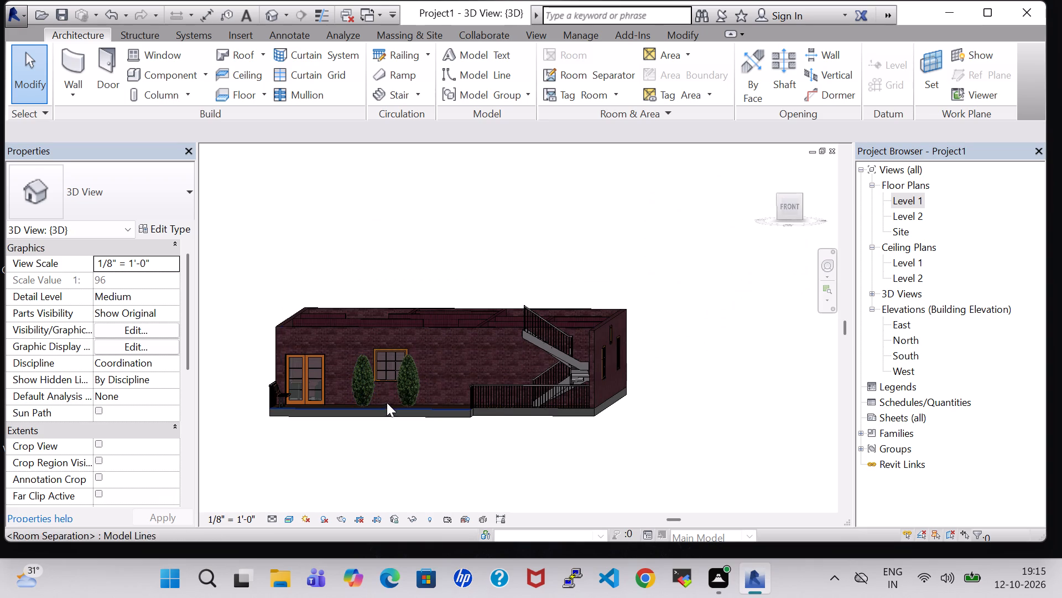
click(384, 448)
shift+middle_drag(618, 204, 632, 246)
middle_drag(635, 430, 737, 424)
shift+middle_drag(736, 424, 736, 423)
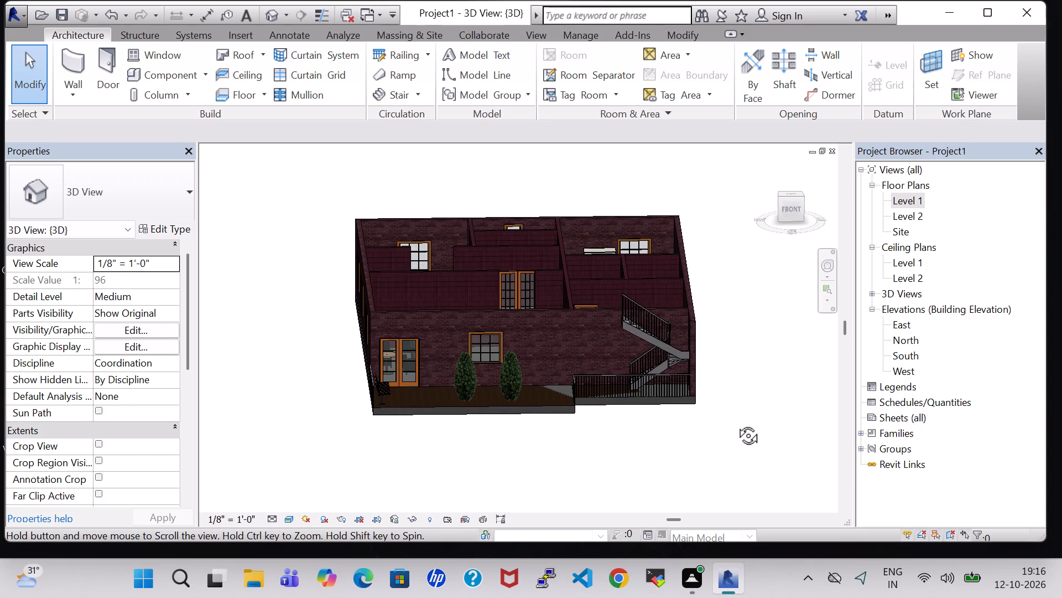
shift+middle_drag(736, 423, 736, 390)
middle_drag(736, 390, 736, 398)
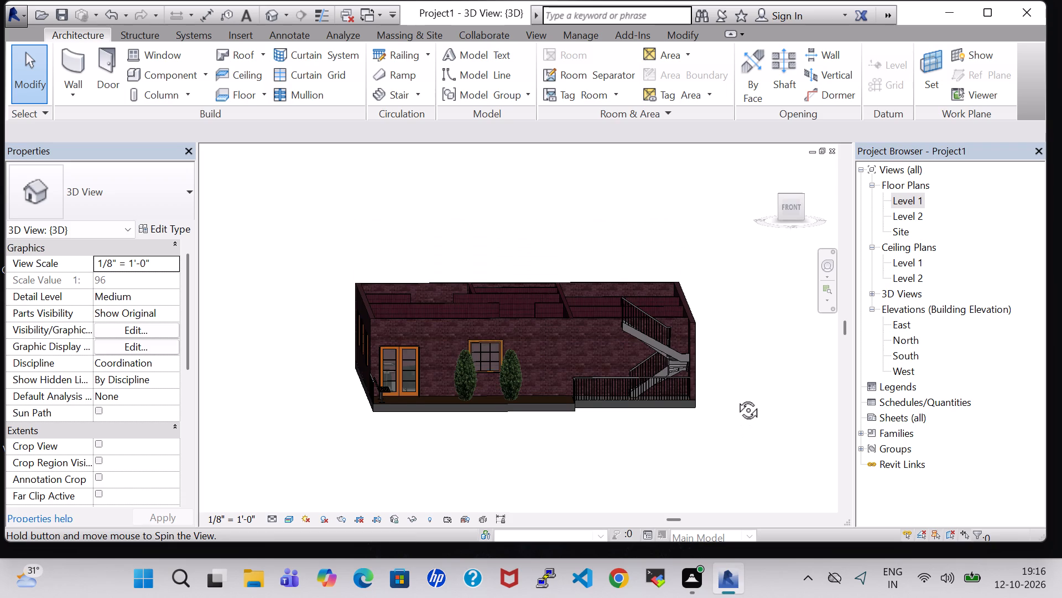
Turn the Roofs category back on in the 3D view's Visibility/Graphic Overrides.
click(735, 431)
text(VV)
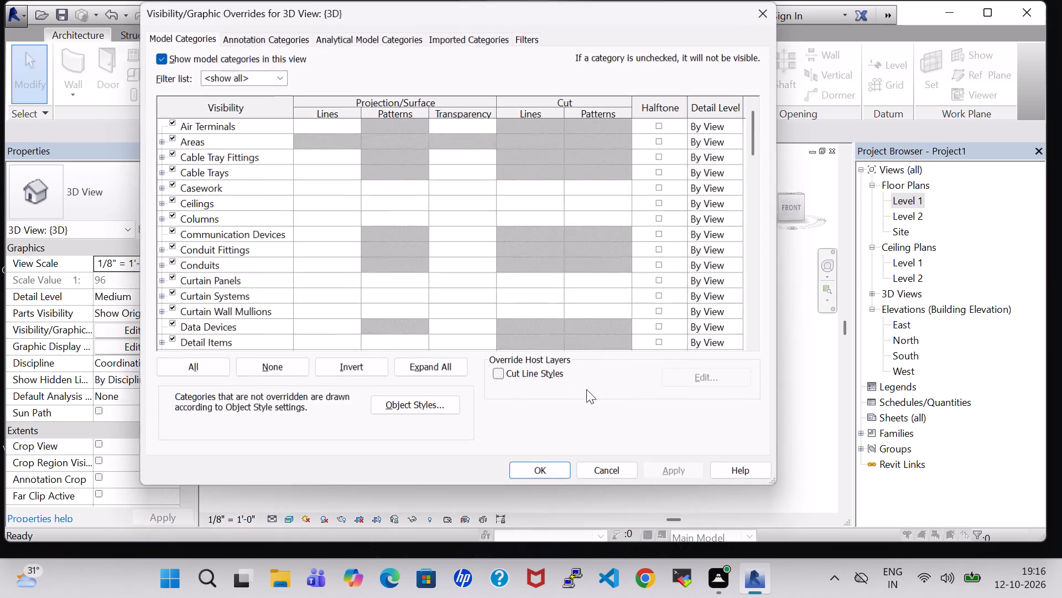
click(210, 231)
key(r)
scroll(210, 231, down, 7)
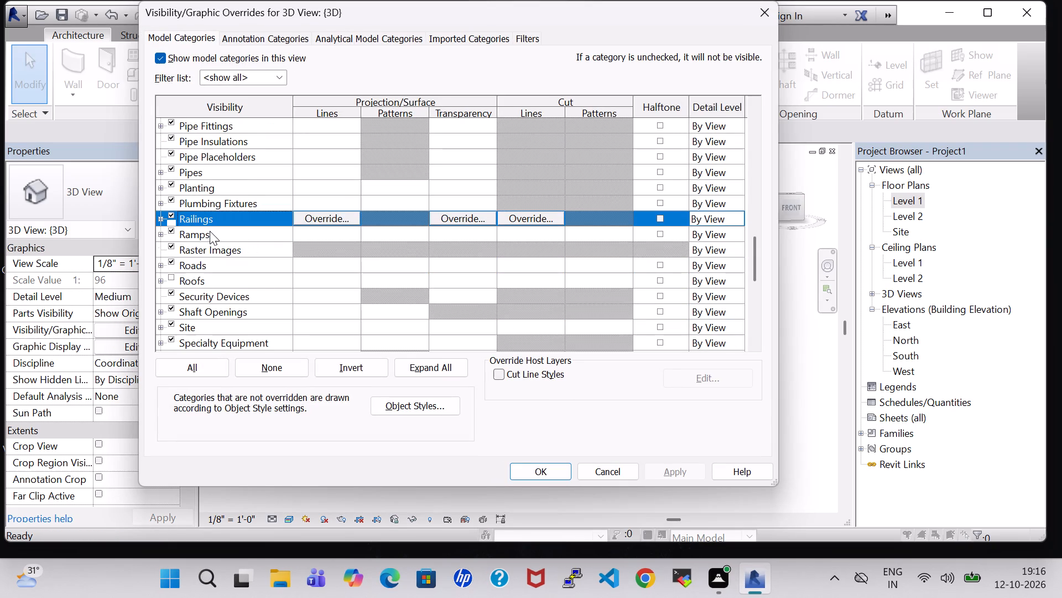
click(172, 275)
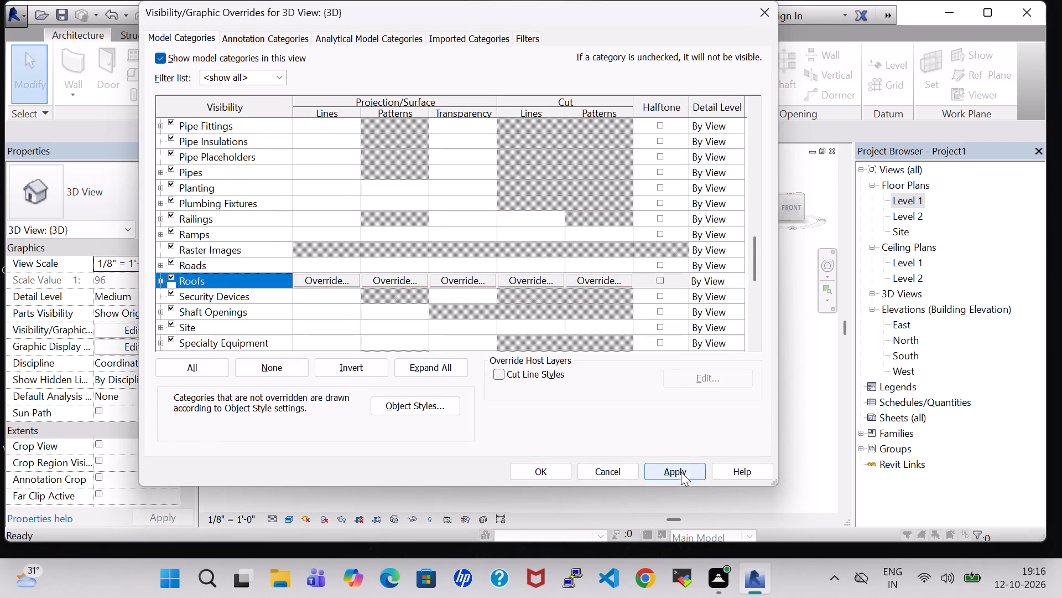
click(681, 472)
click(541, 468)
click(736, 456)
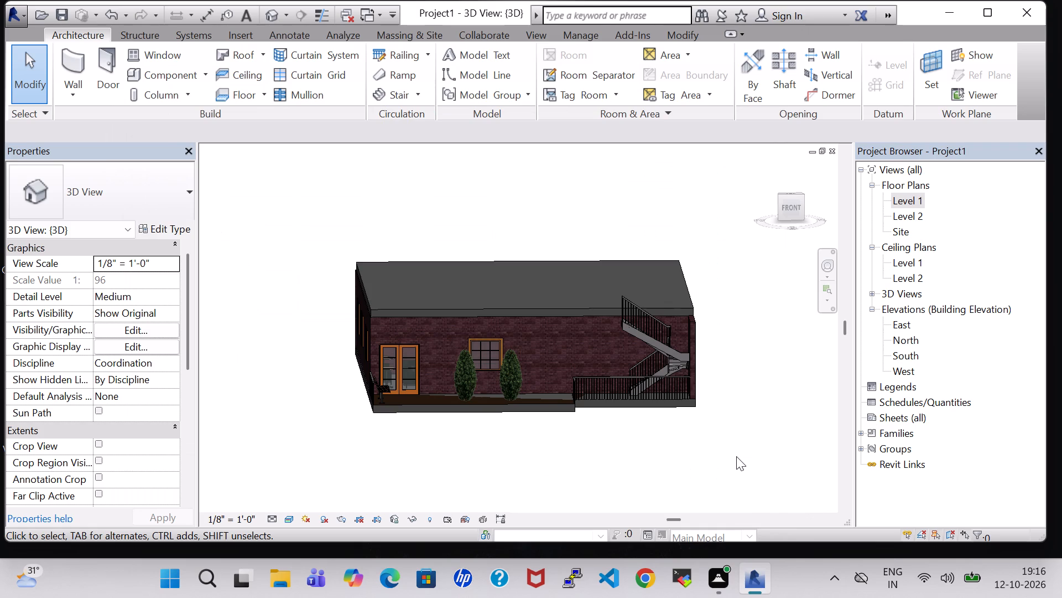
Delete the exterior staircase beside the portico together with its rectangular handrail.
middle_drag(750, 399, 745, 399)
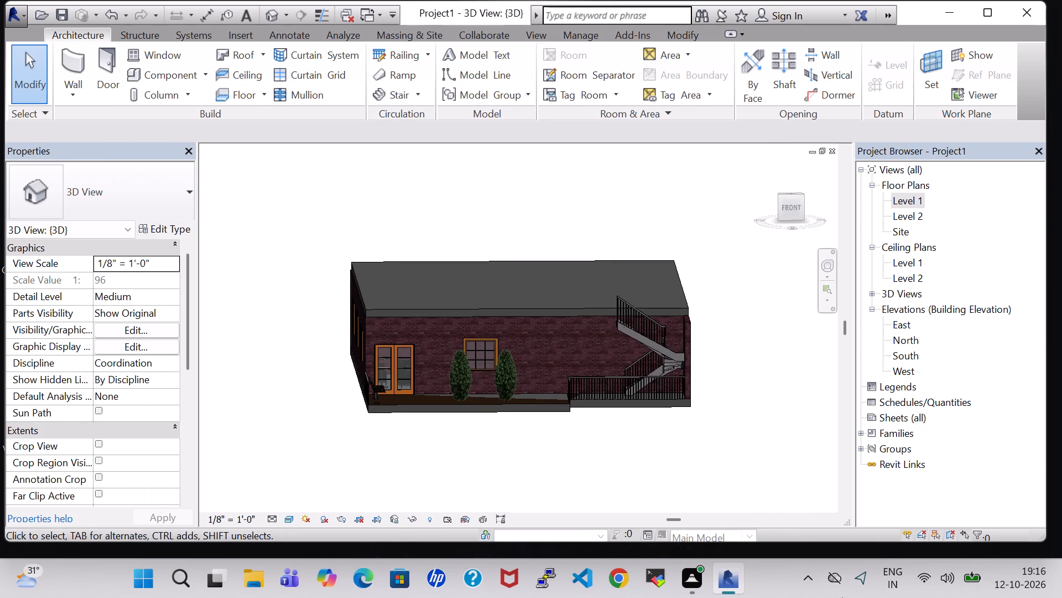
click(554, 308)
click(748, 339)
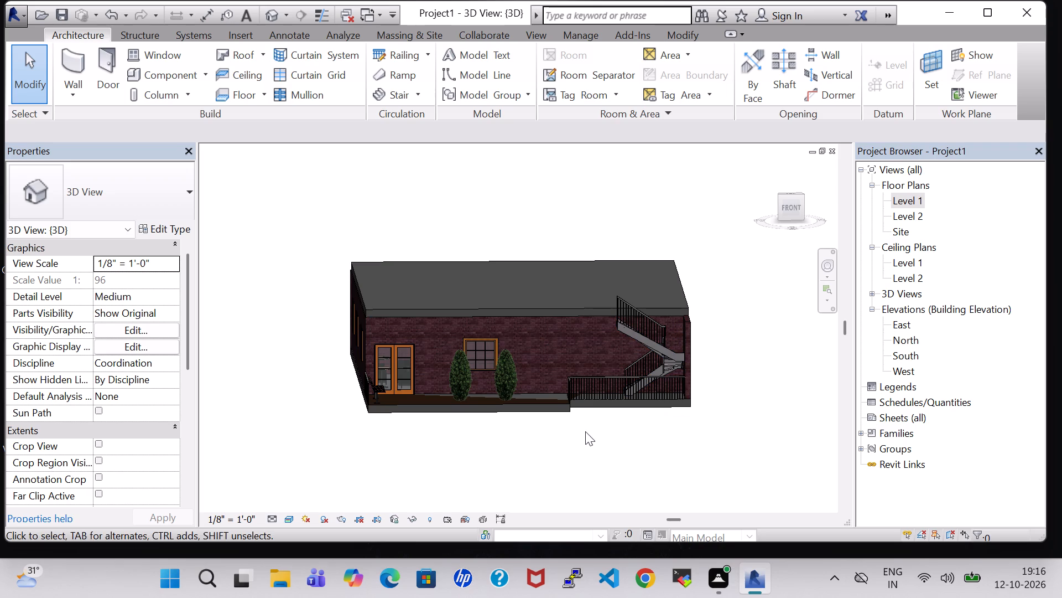
click(634, 322)
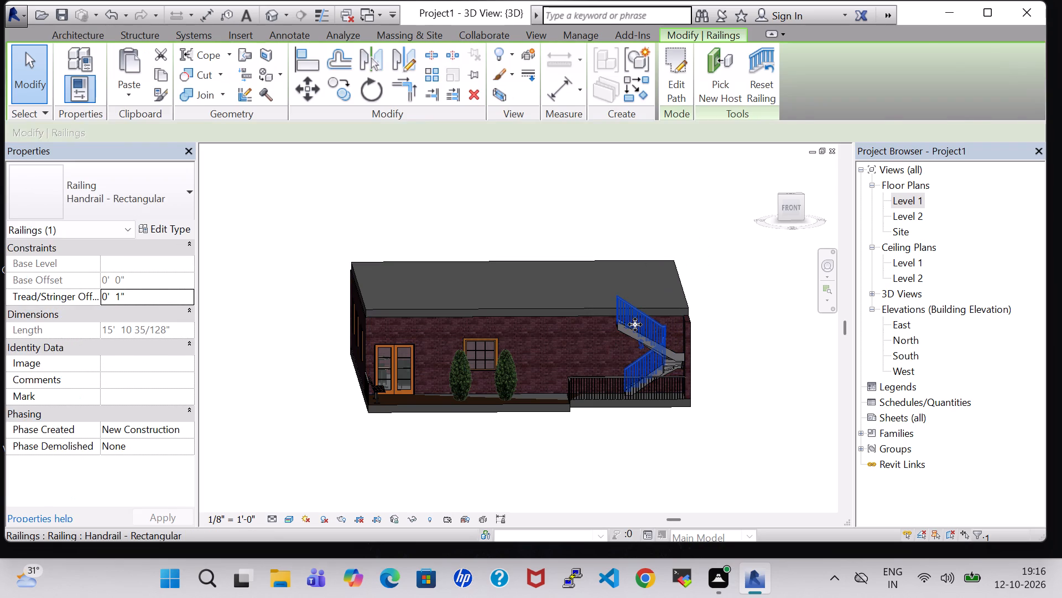
key(Delete)
click(679, 354)
key(Delete)
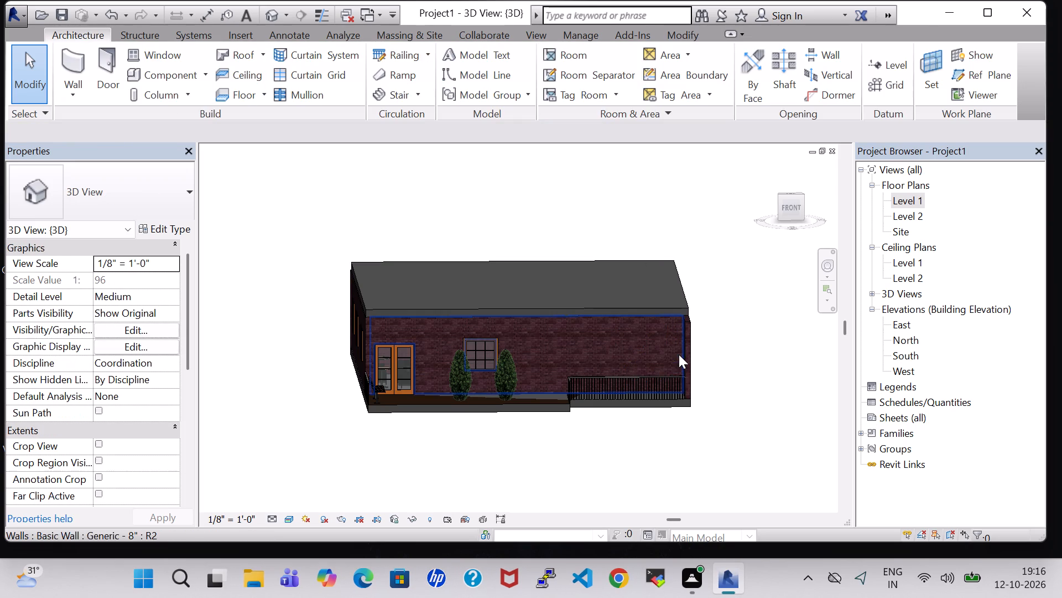
shift+middle_drag(557, 469, 619, 469)
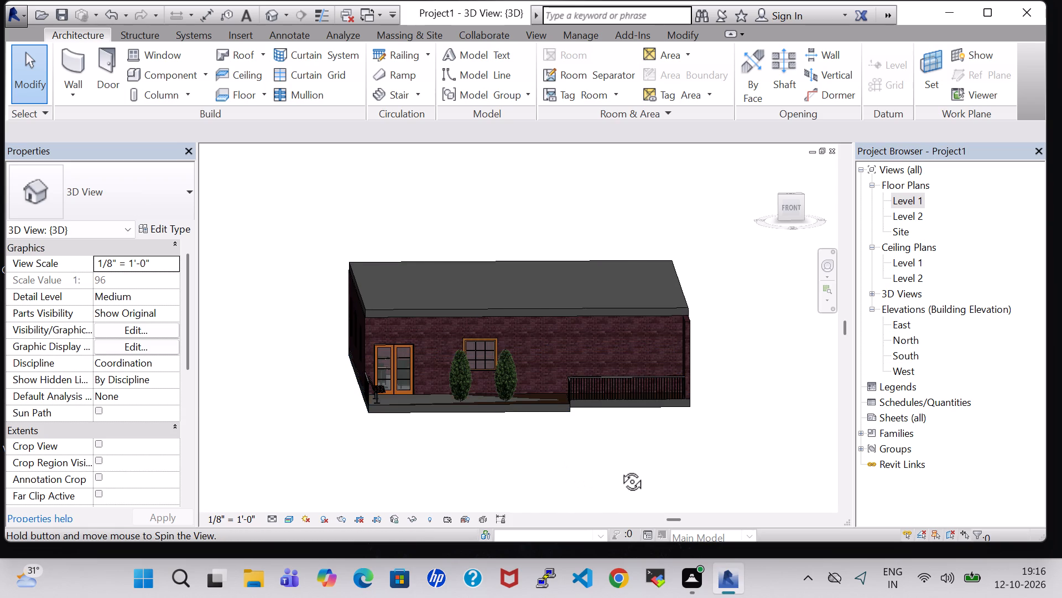
shift+middle_drag(619, 469, 550, 507)
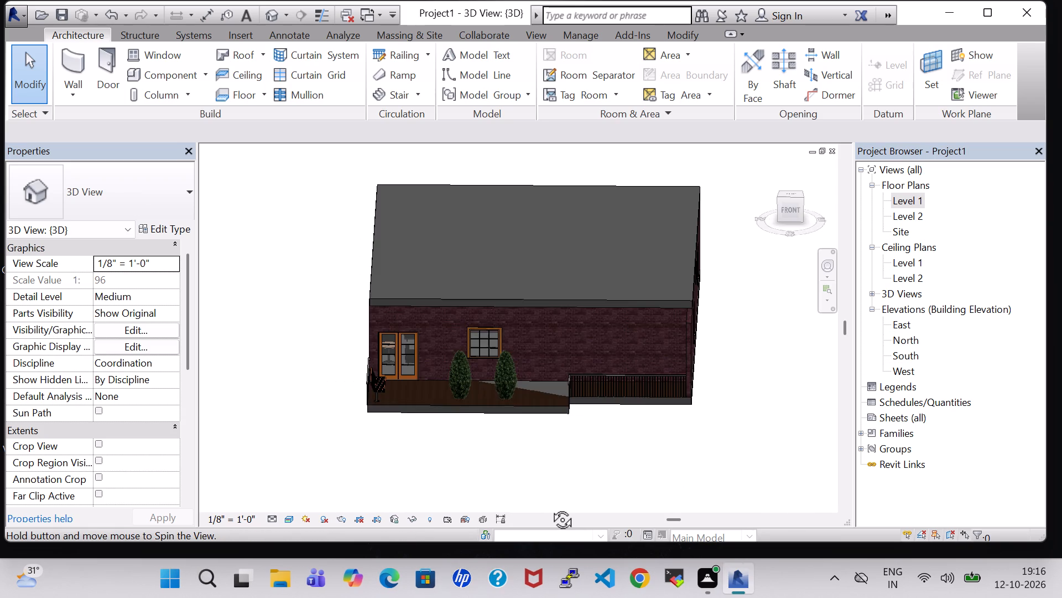
shift+middle_drag(550, 507, 510, 517)
shift+middle_drag(571, 452, 612, 460)
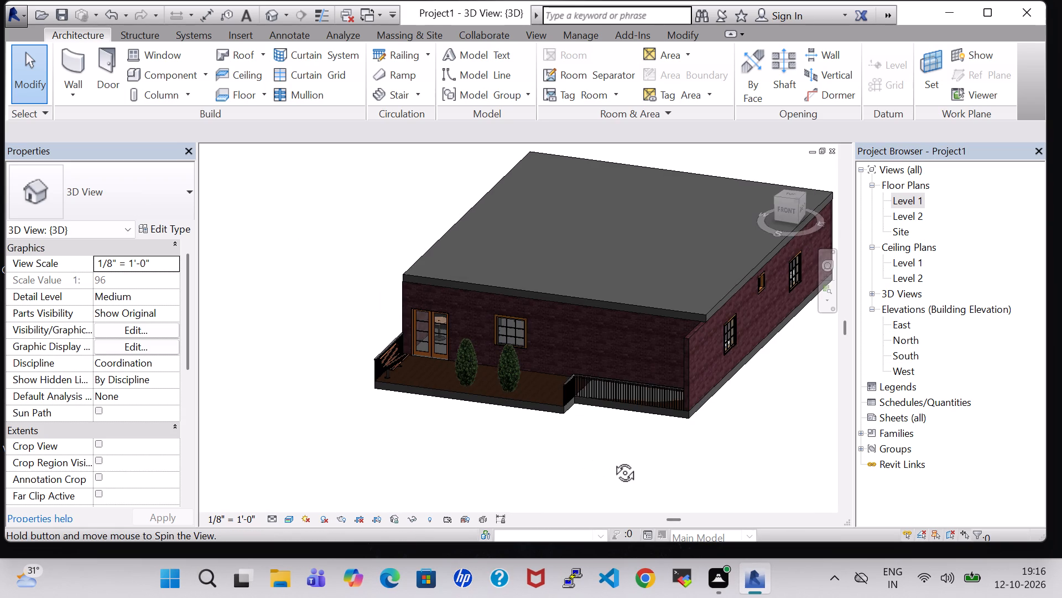
shift+middle_drag(612, 460, 621, 460)
In the Level 1 floor plan, browse the Site family folders Utilities, Parking and Logistics for a component to place.
double_click(898, 197)
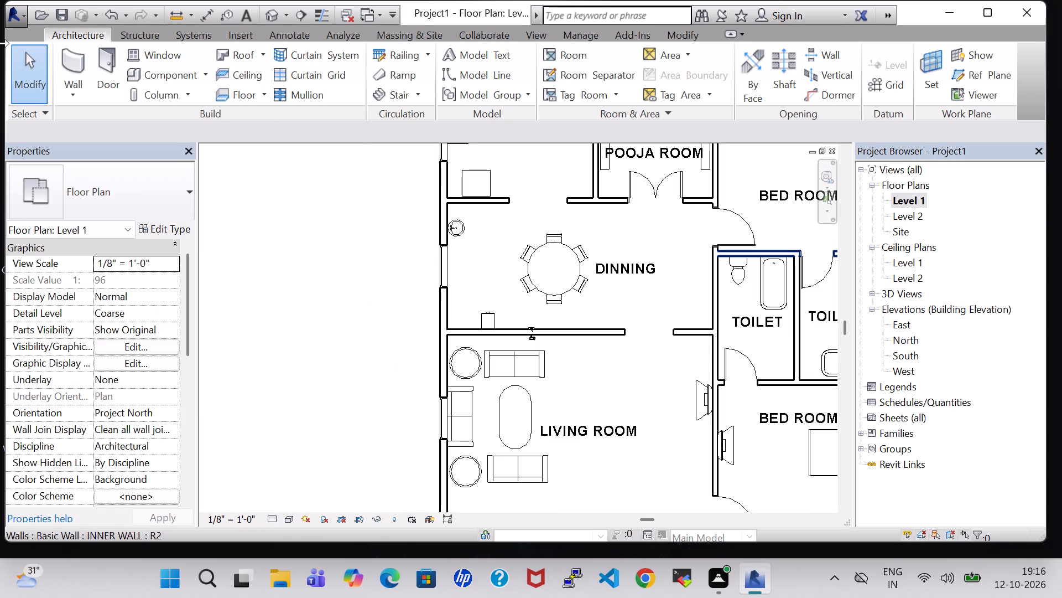
click(150, 78)
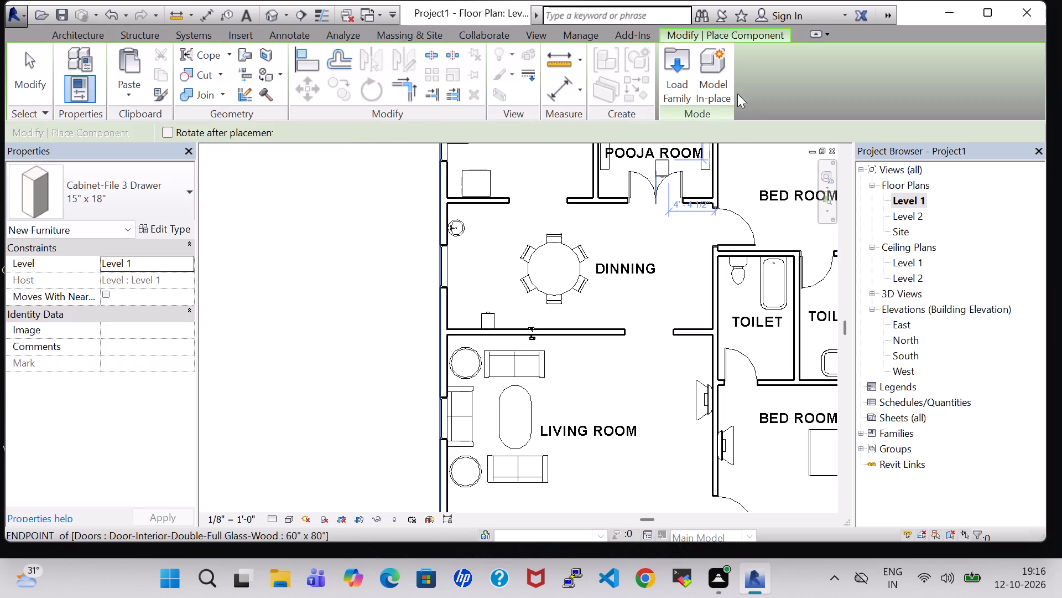
scroll(684, 225, down, 4)
scroll(675, 353, down, 2)
middle_drag(674, 355, 577, 354)
key(Escape)
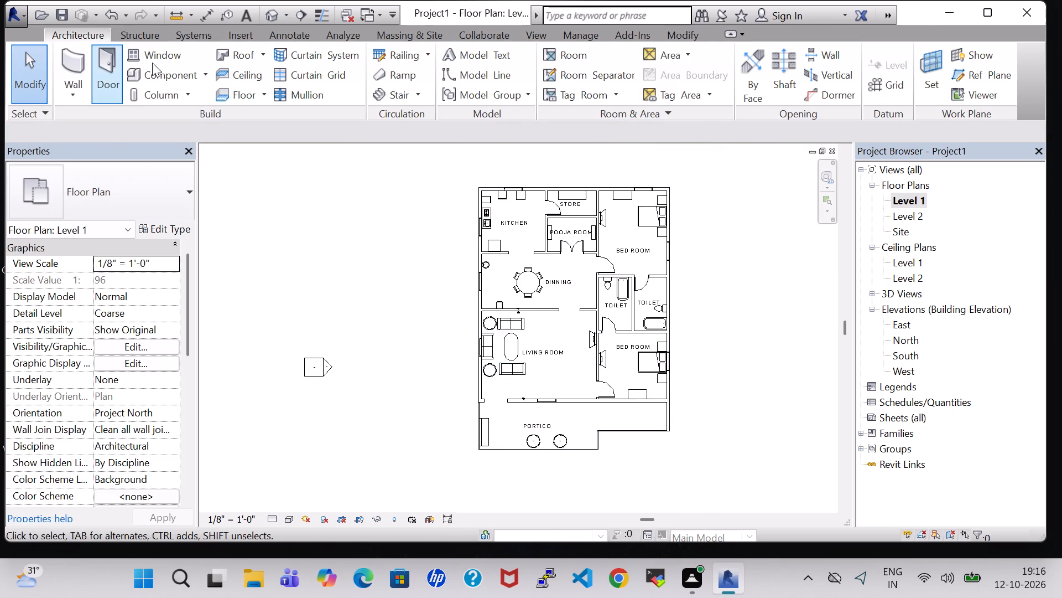
click(154, 71)
click(670, 81)
scroll(652, 263, down, 1)
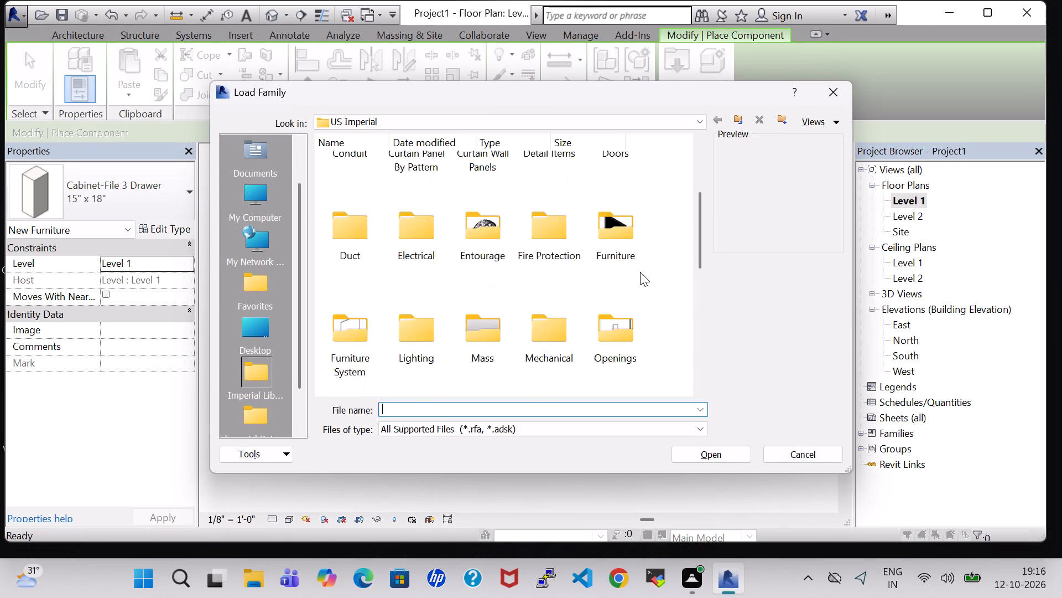
scroll(640, 272, down, 2)
double_click(343, 228)
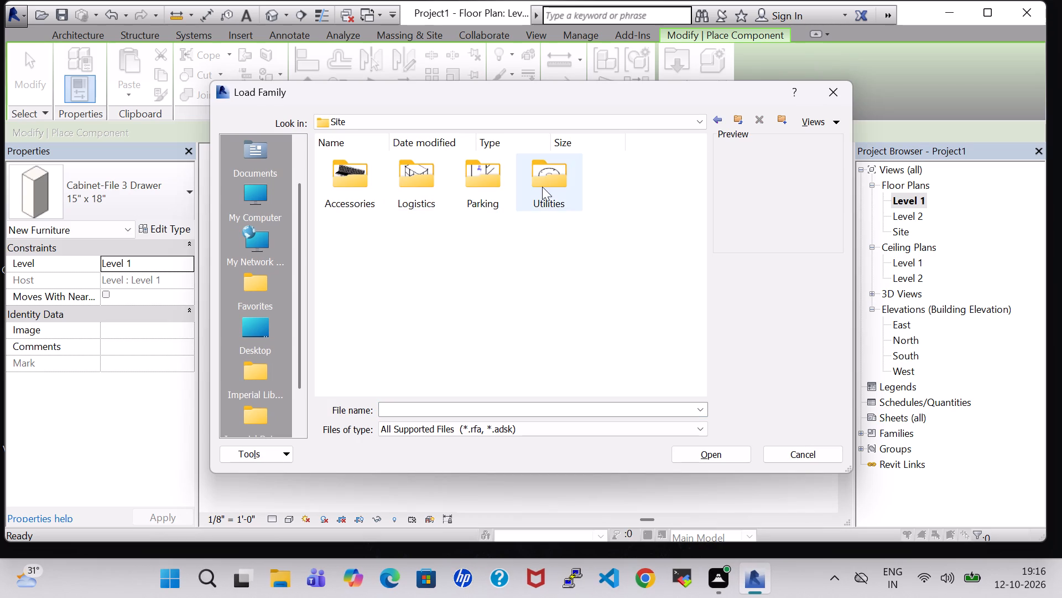
double_click(544, 186)
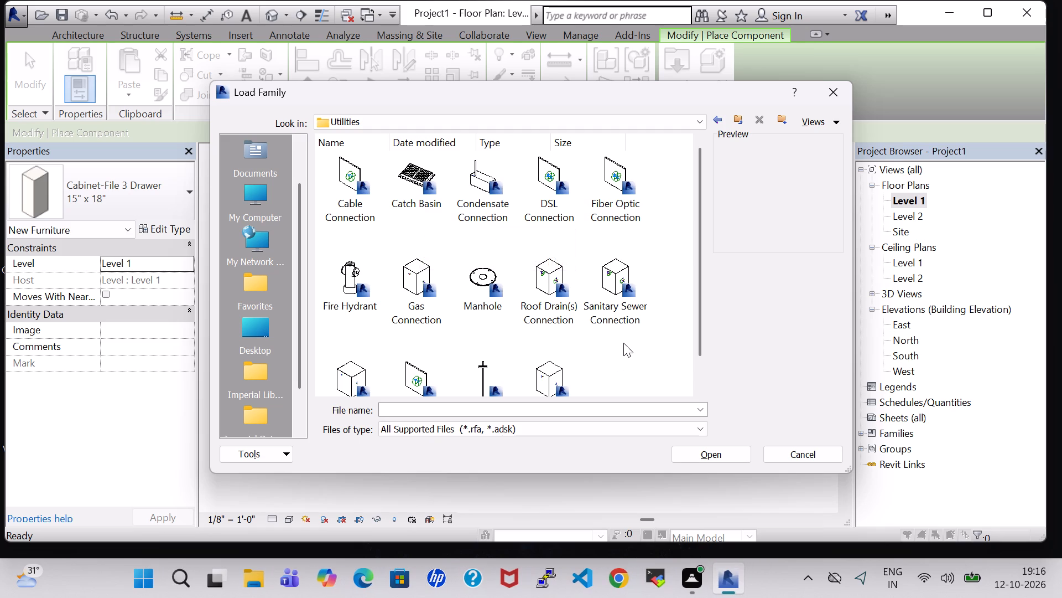
scroll(623, 343, down, 1)
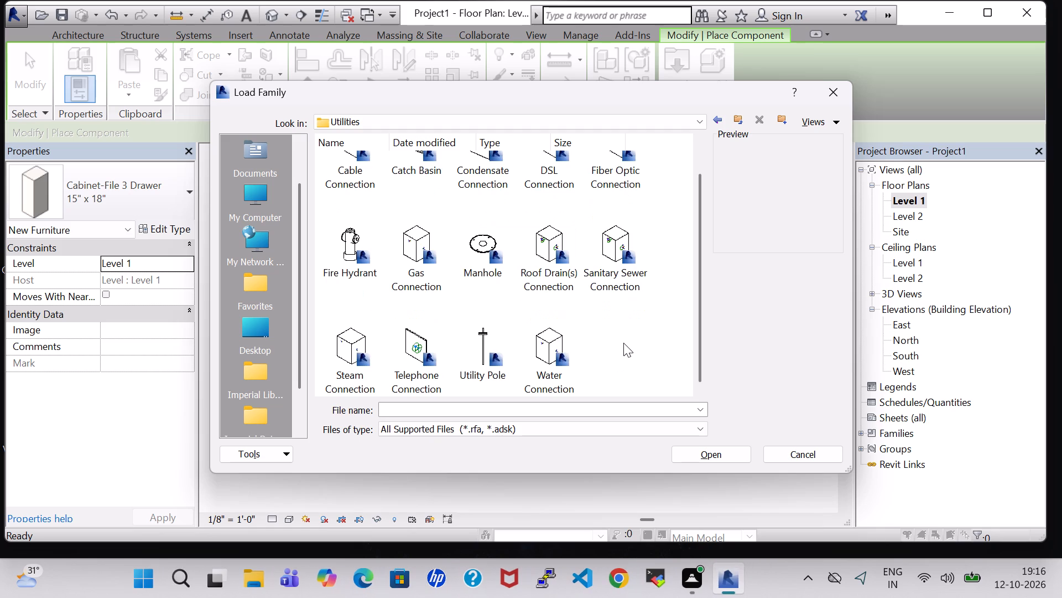
click(717, 118)
double_click(481, 185)
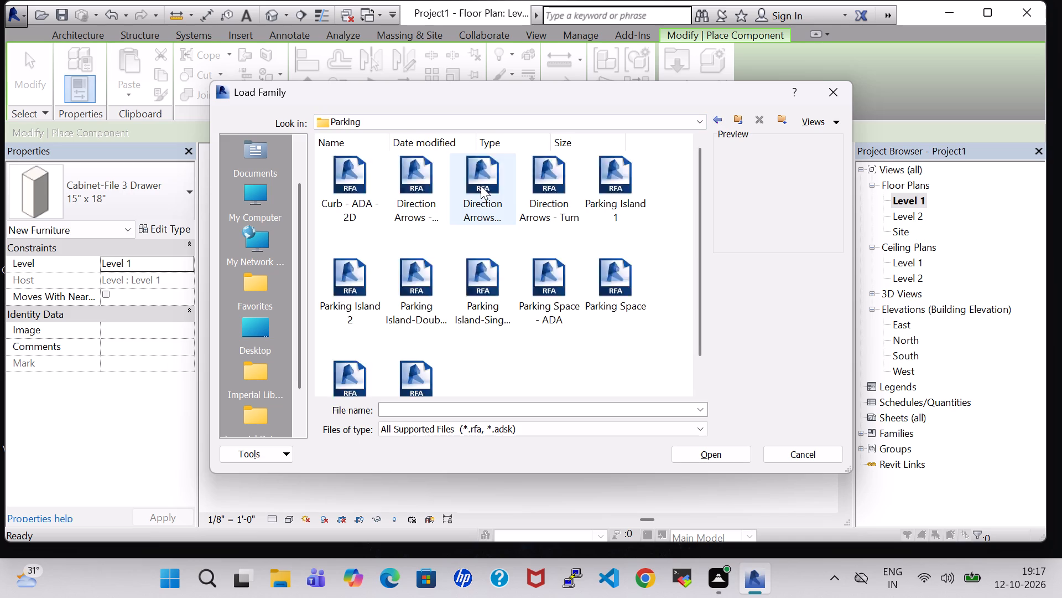
click(717, 116)
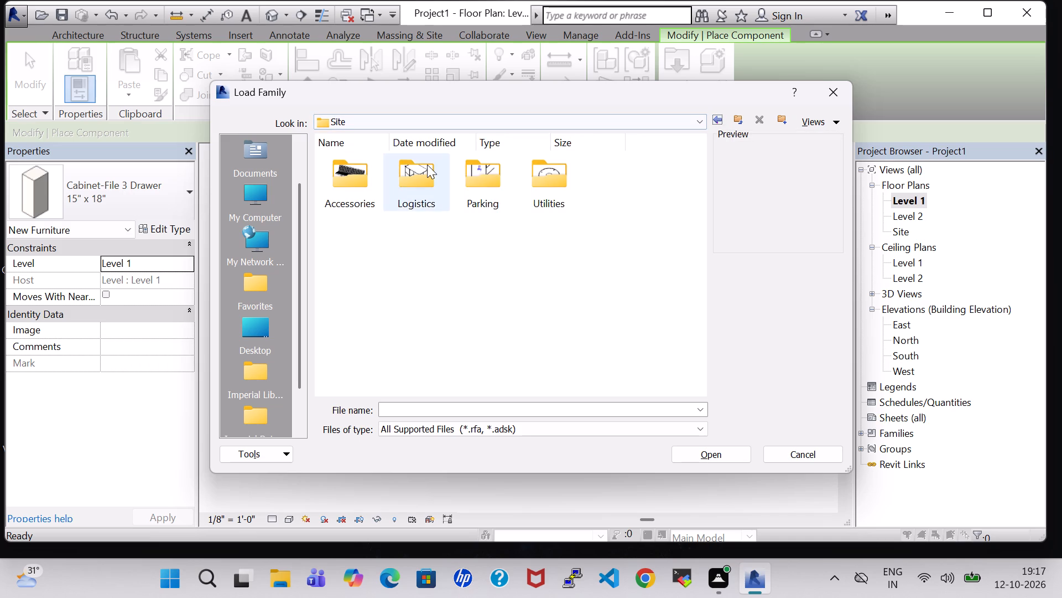
double_click(427, 164)
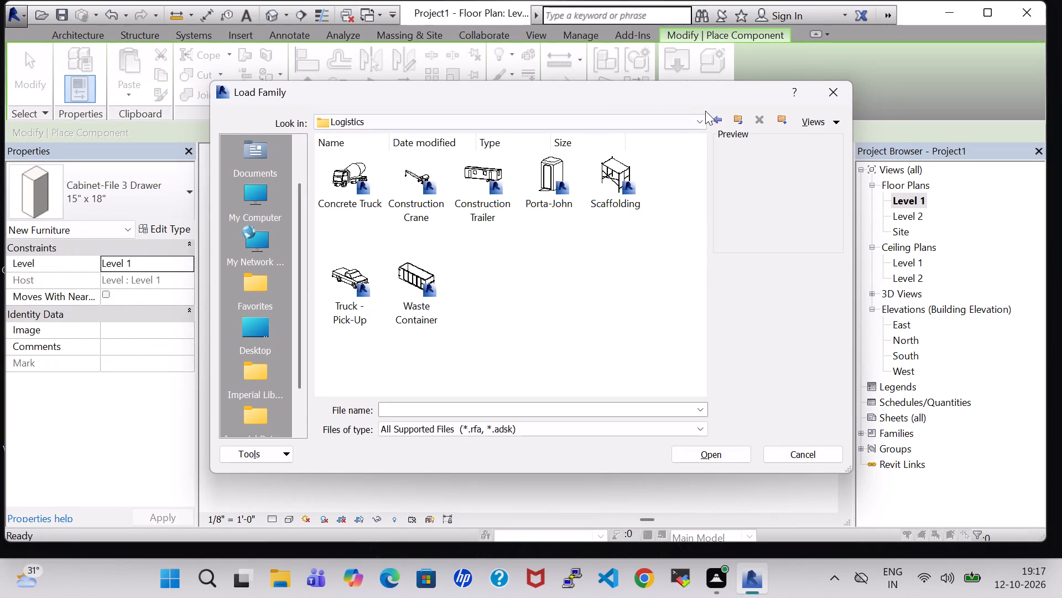
click(603, 177)
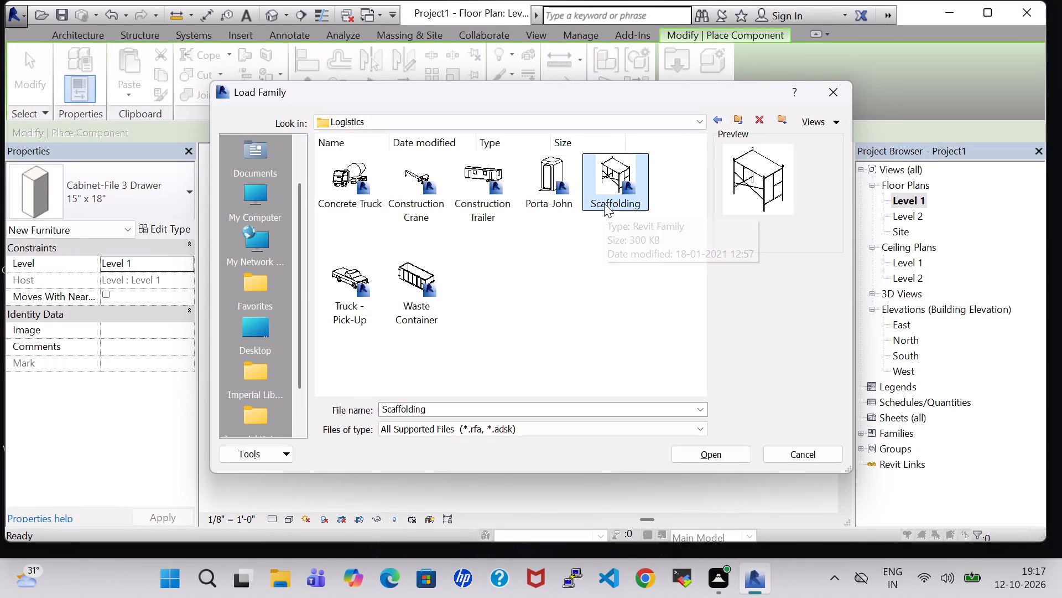
click(486, 203)
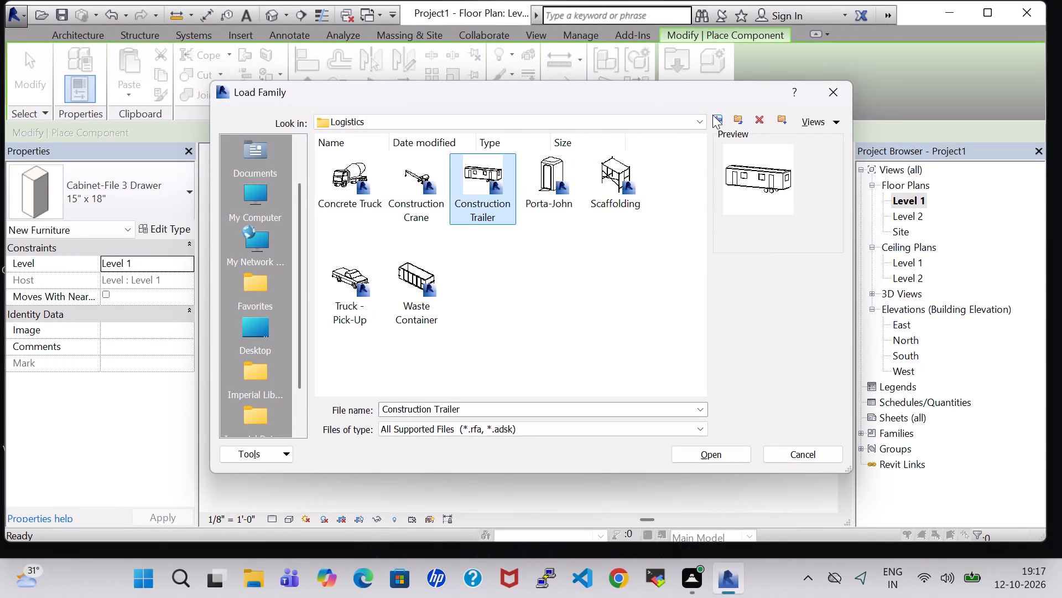
click(434, 185)
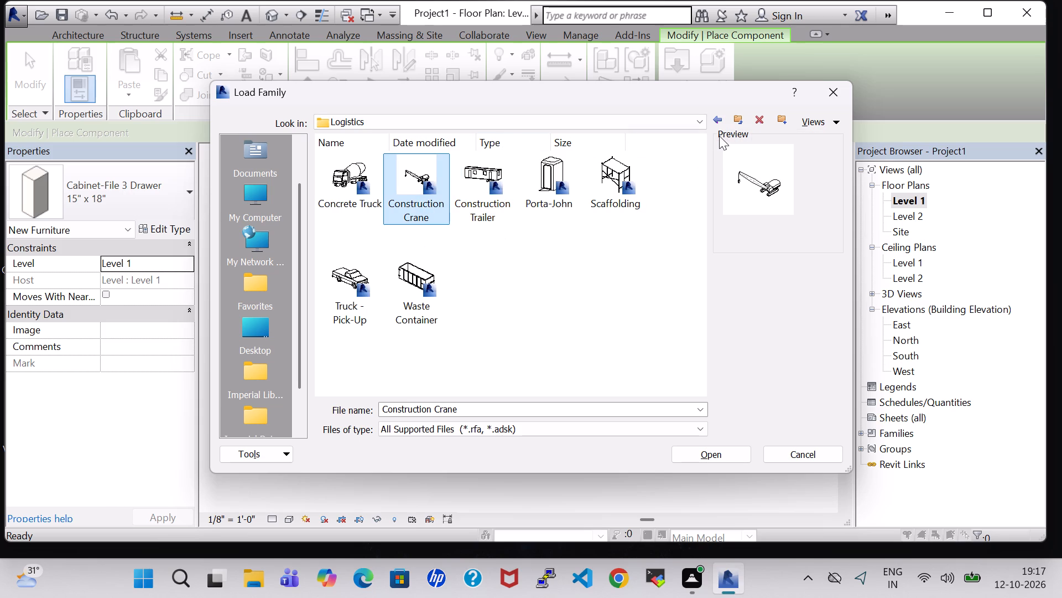
click(722, 121)
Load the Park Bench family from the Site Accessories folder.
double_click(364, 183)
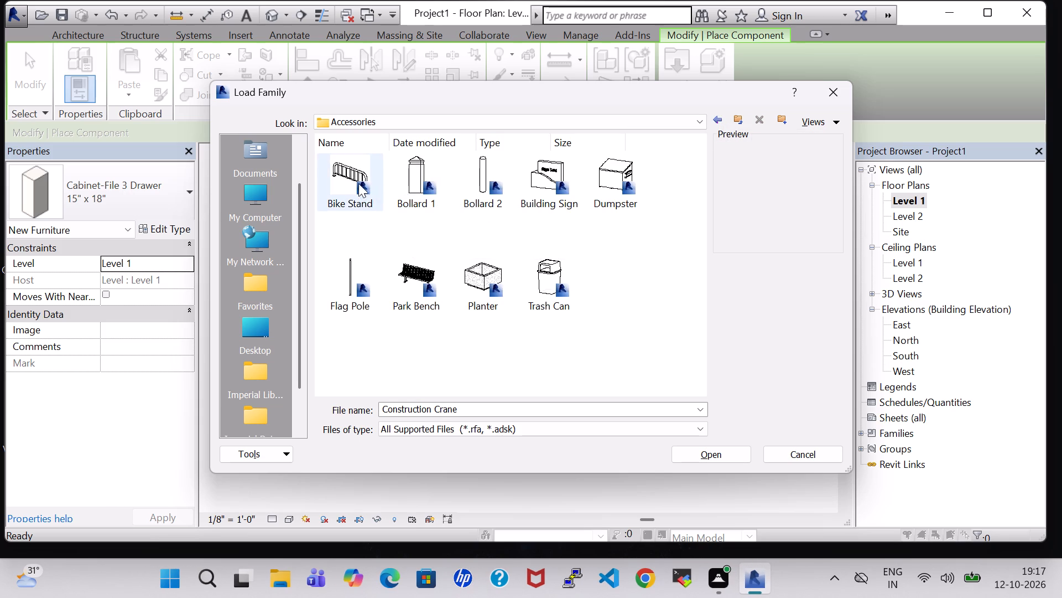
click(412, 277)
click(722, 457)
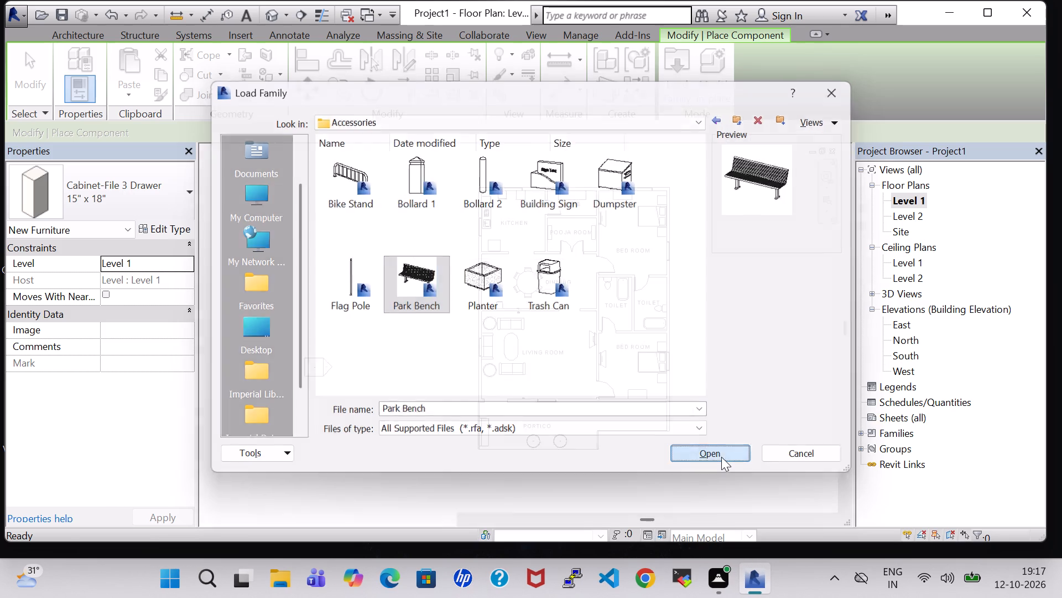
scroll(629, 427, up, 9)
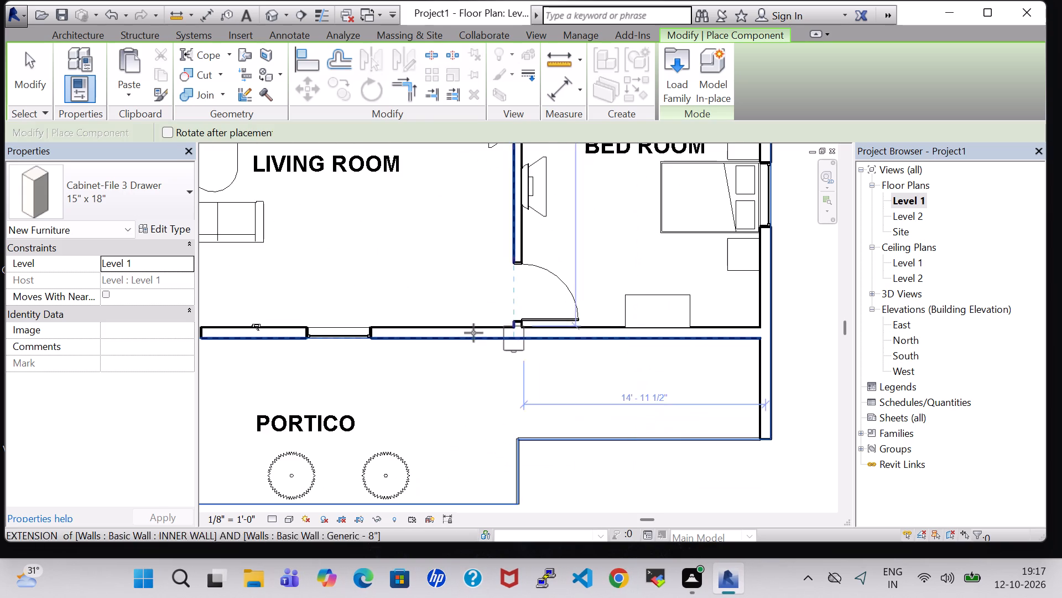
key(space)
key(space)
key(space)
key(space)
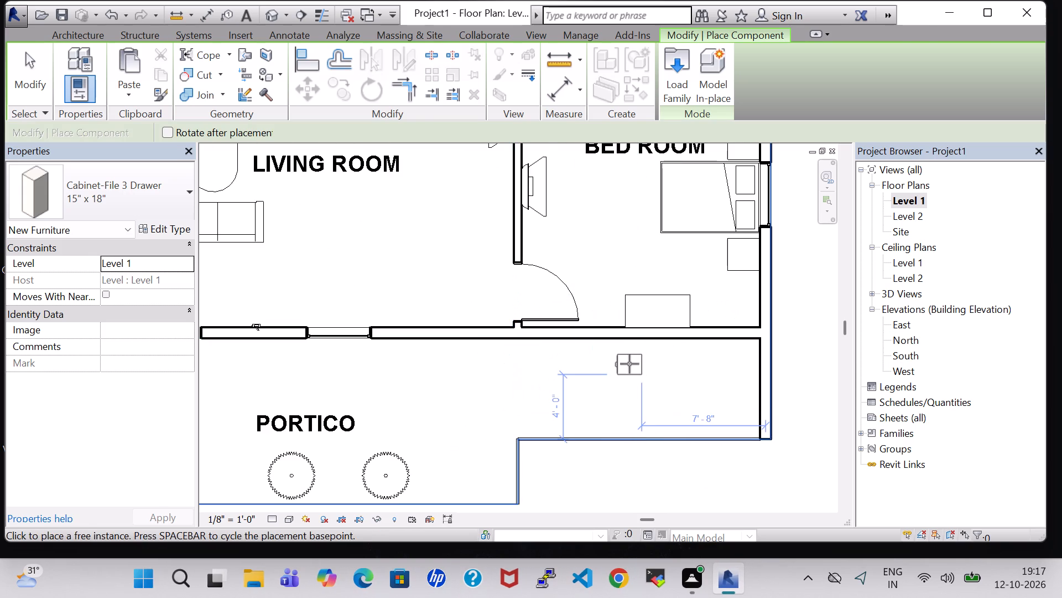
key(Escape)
Copy the existing 72" park bench in the portico and paste it at the portico's narrow end, outside the bedroom.
scroll(629, 364, down, 3)
click(299, 400)
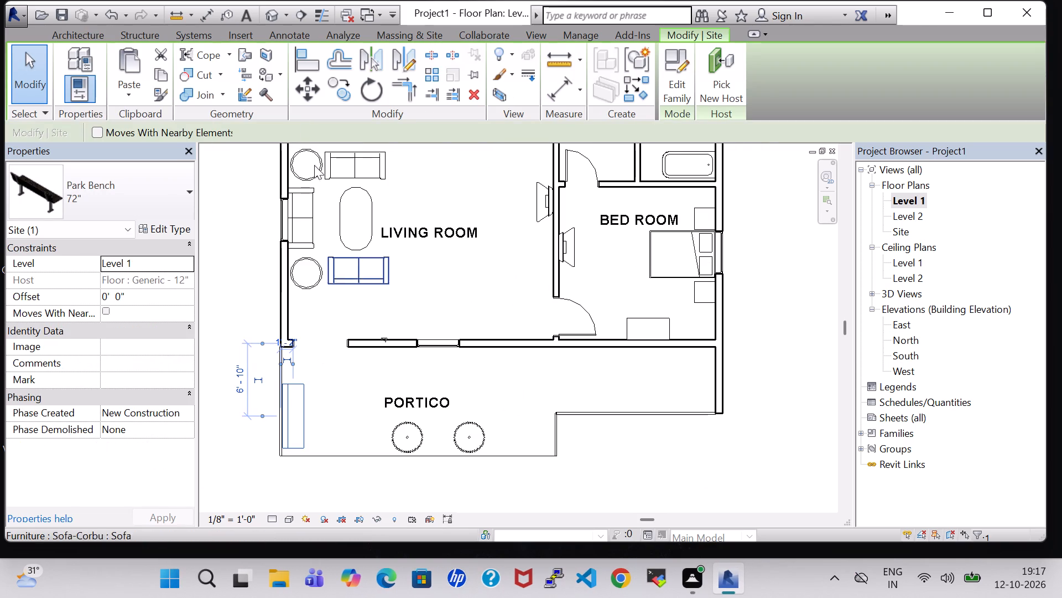
click(155, 66)
click(126, 83)
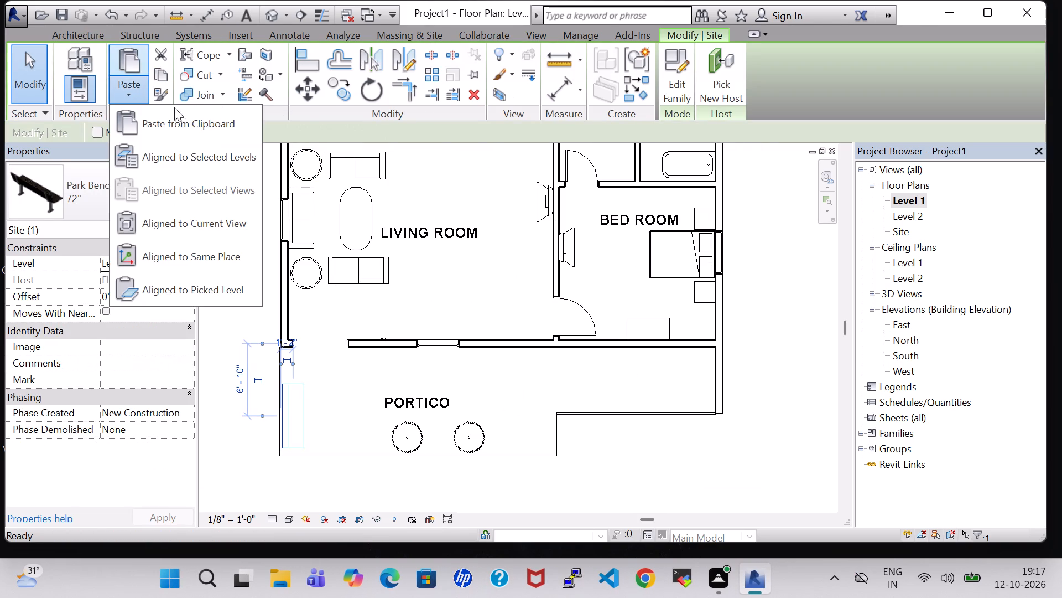
click(181, 115)
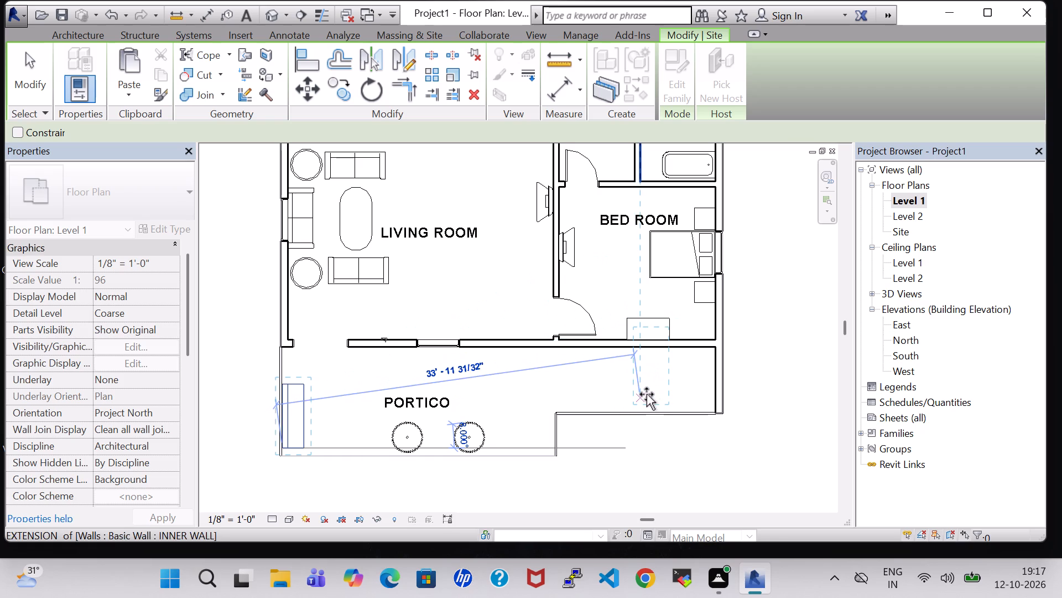
key(space)
click(668, 405)
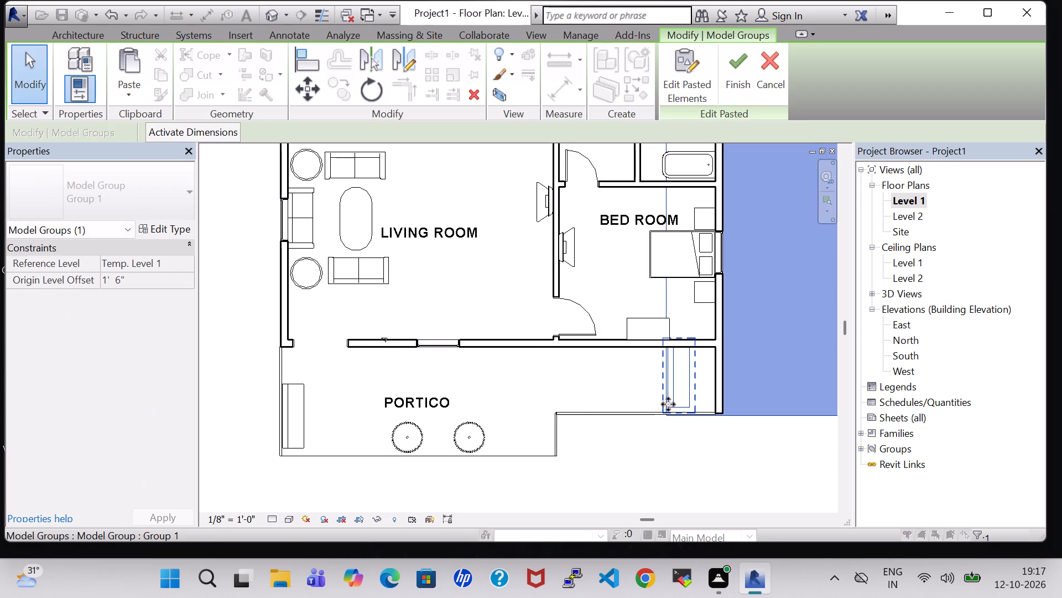
key(Escape)
key(Escape)
Rotate the pasted bench parallel to the bedroom's outer wall and move it close to that wall, about 1'-8" off.
click(674, 392)
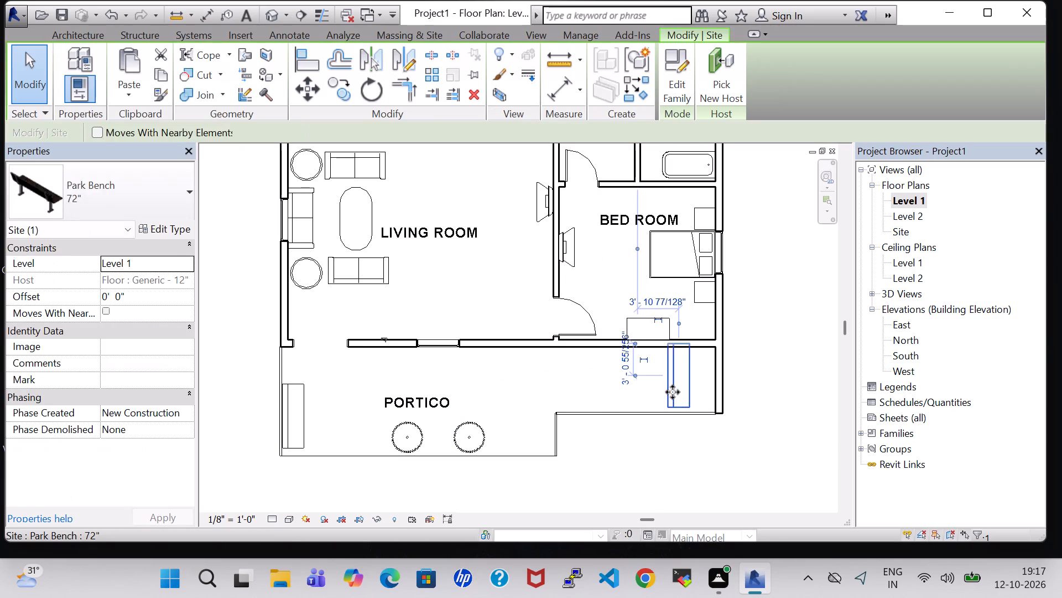
key(space)
key(space)
key(space)
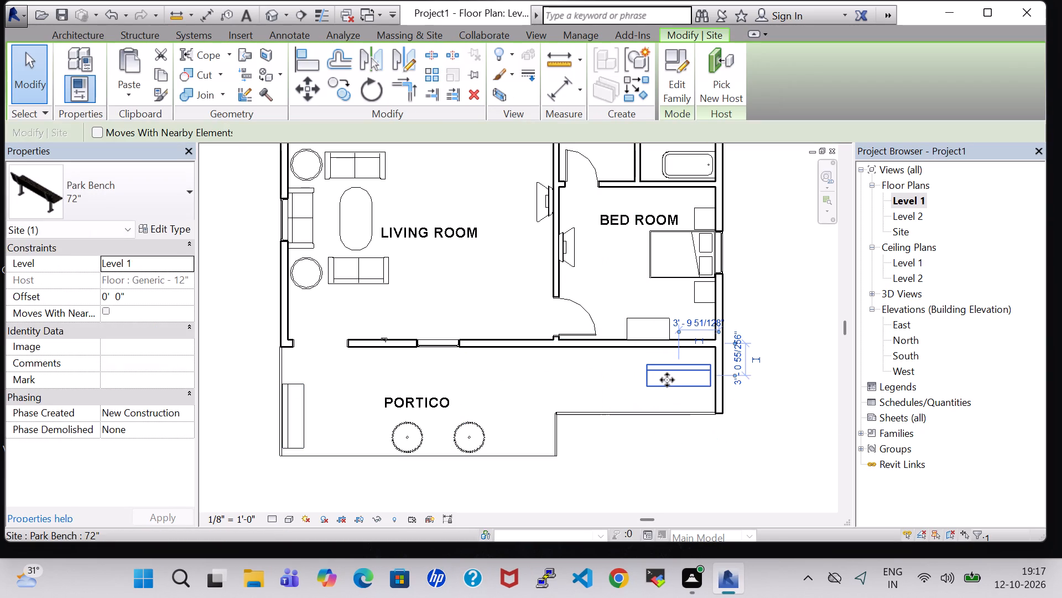
key(Up)
key(Up)
key(Up)
key(Up)
key(Up)
key(Down)
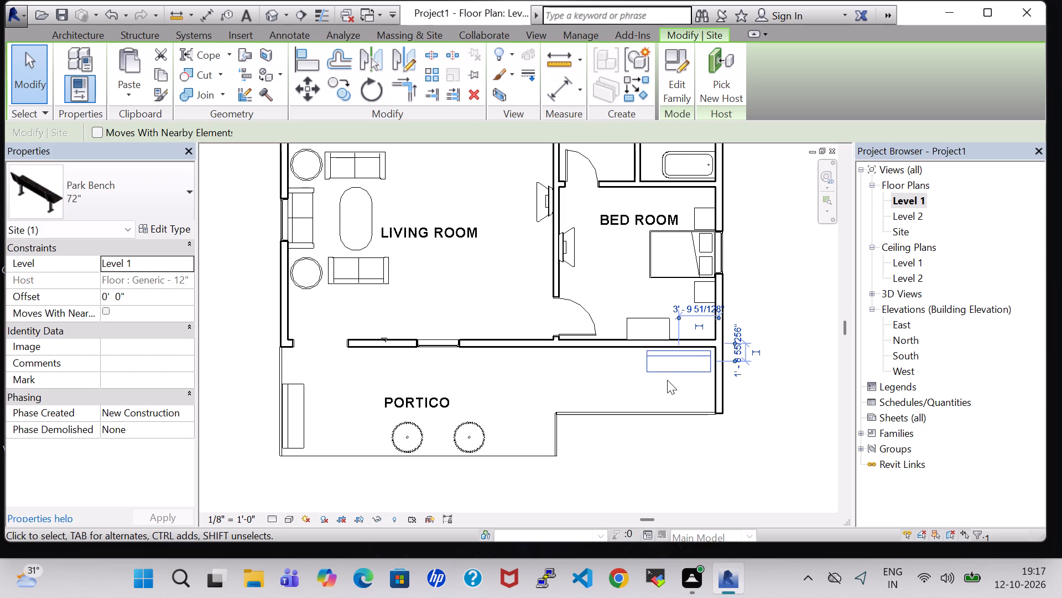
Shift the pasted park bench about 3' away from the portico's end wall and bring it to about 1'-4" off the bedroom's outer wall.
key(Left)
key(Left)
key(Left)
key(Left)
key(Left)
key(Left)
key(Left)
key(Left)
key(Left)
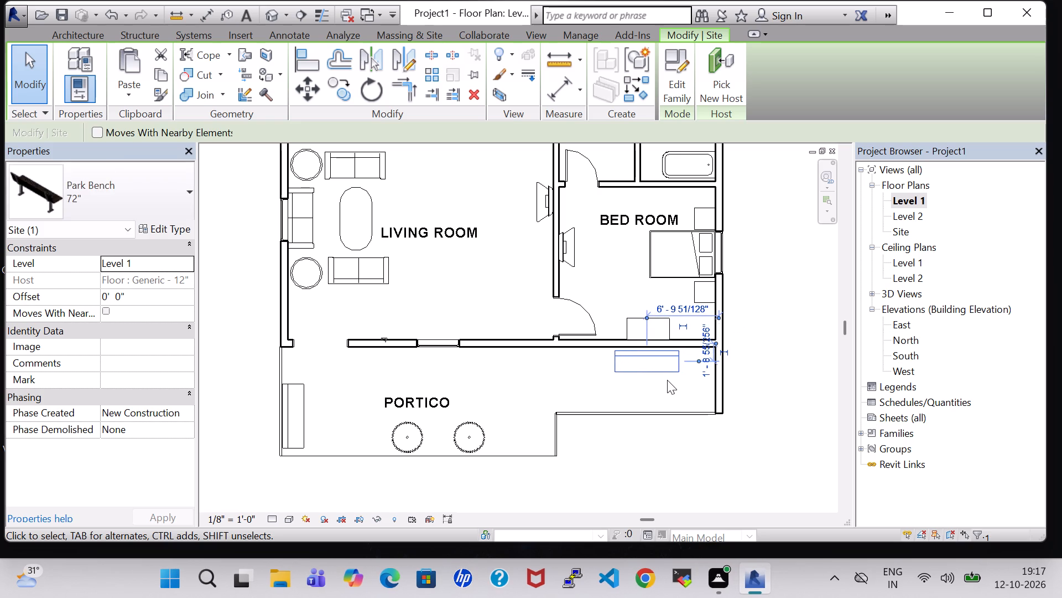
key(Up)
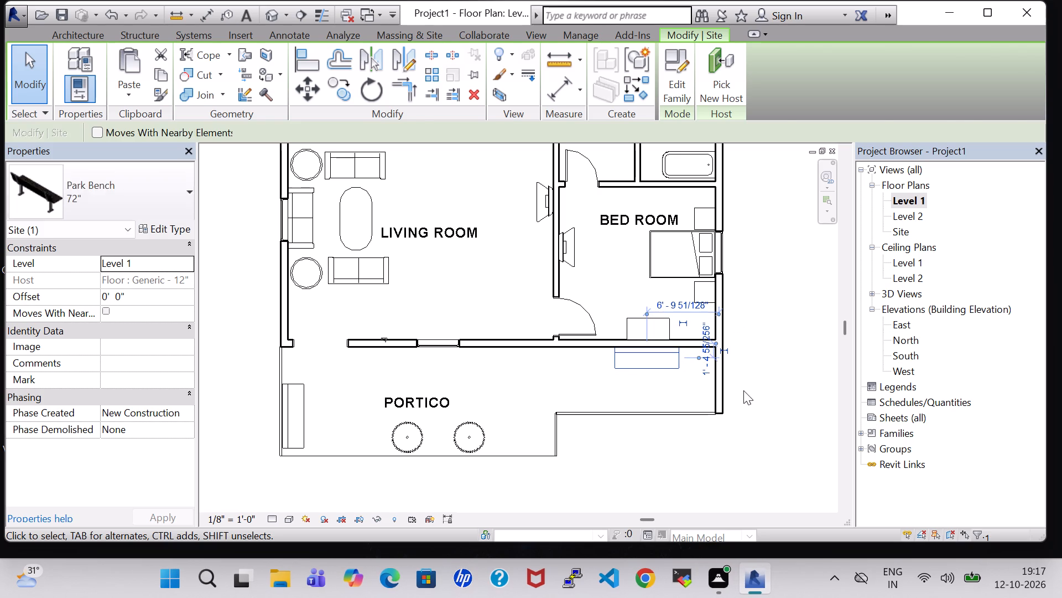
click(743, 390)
Examine the portico benches and the front of the house from several angles in the 3D view.
click(270, 8)
scroll(628, 252, down, 2)
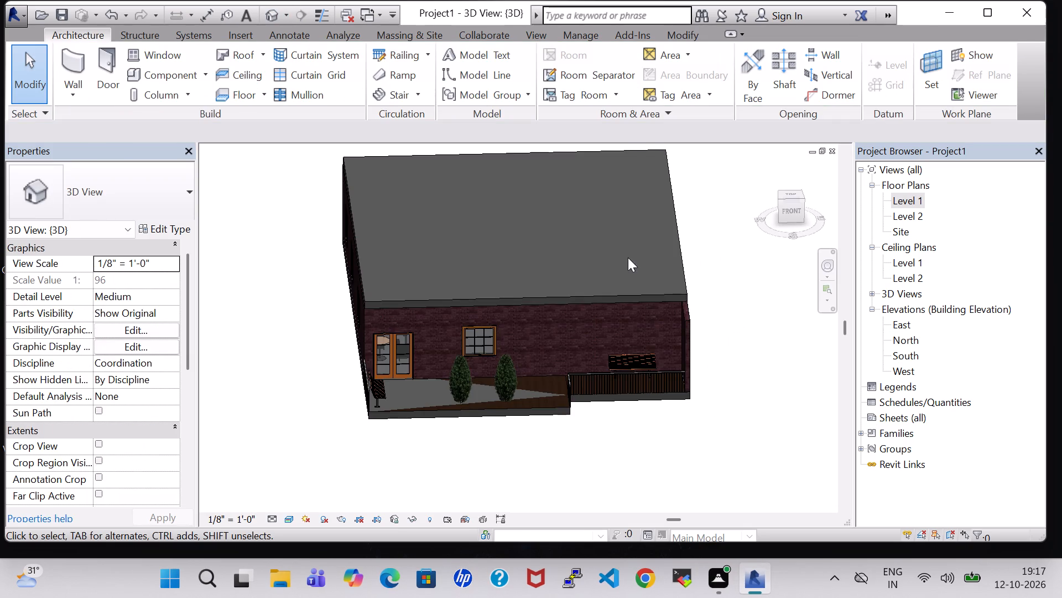
shift+middle_drag(745, 348, 722, 291)
middle_drag(601, 391, 636, 391)
middle_drag(617, 388, 527, 424)
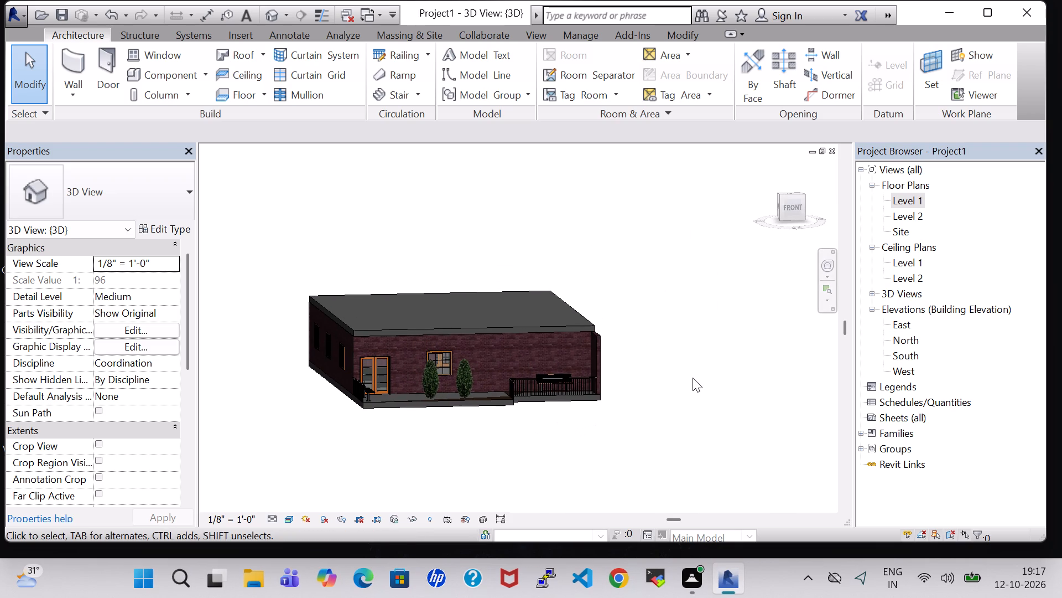
shift+middle_drag(693, 378, 668, 405)
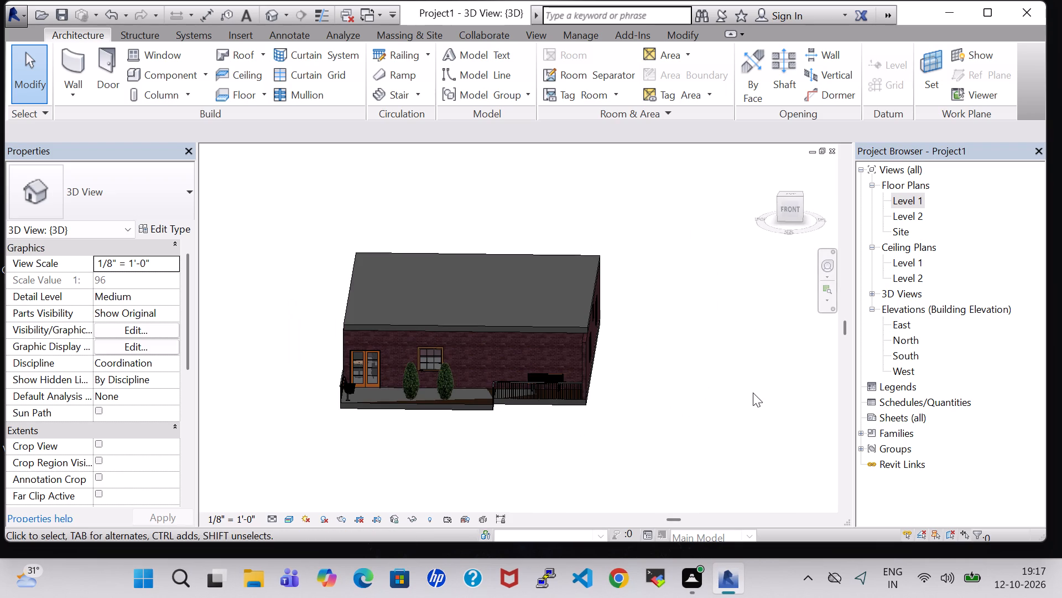
In the Level 1 floor plan, delete the pasted 72" park bench outside the bedroom.
double_click(920, 199)
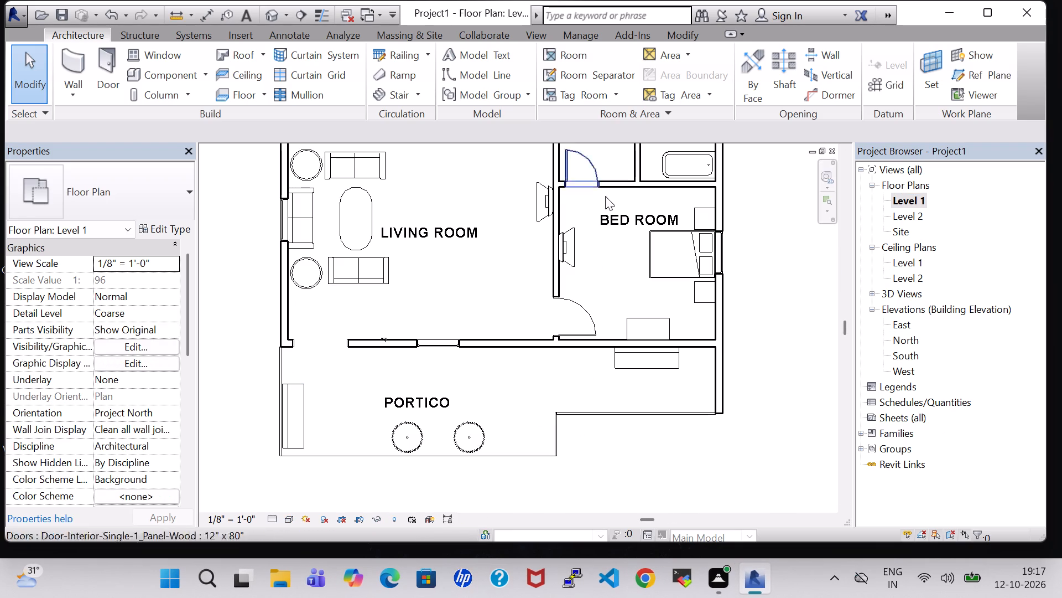
click(159, 67)
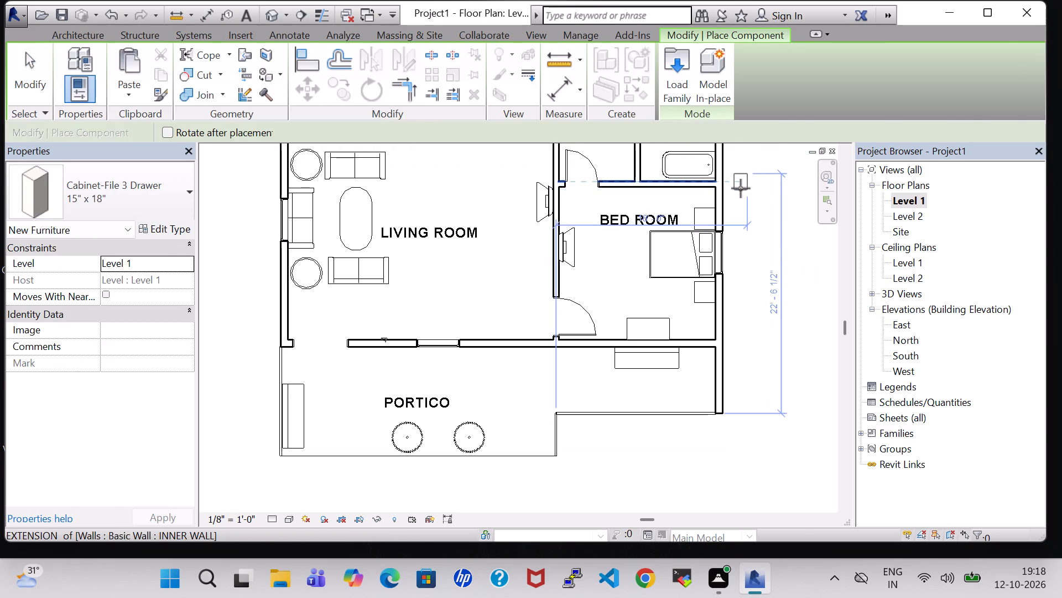
key(Escape)
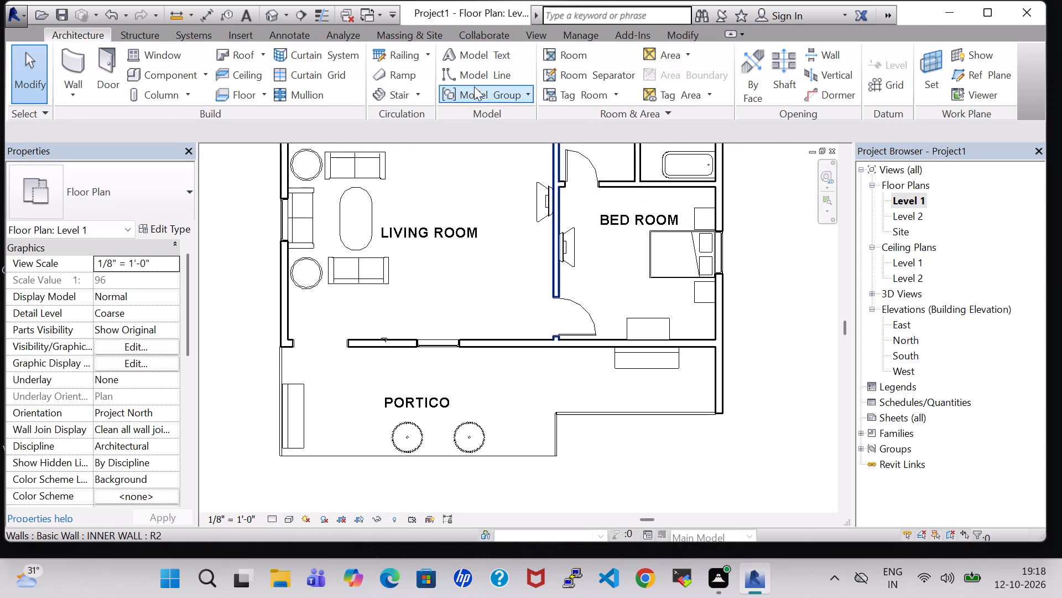
click(665, 365)
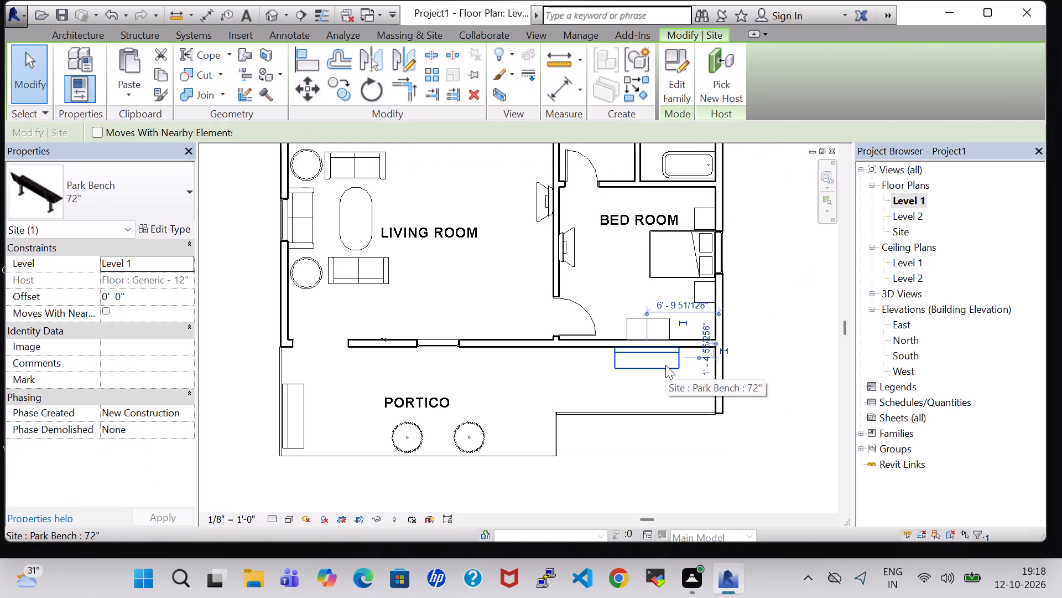
key(Delete)
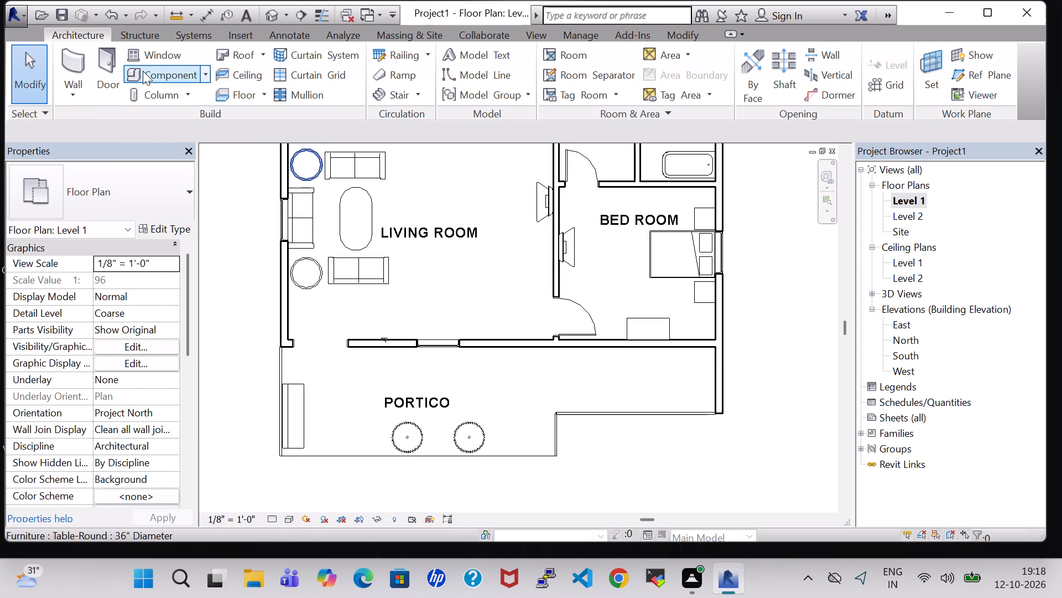
Load the Table-Coffee family from the Tables folder of the US Imperial Furniture library.
click(152, 71)
click(691, 83)
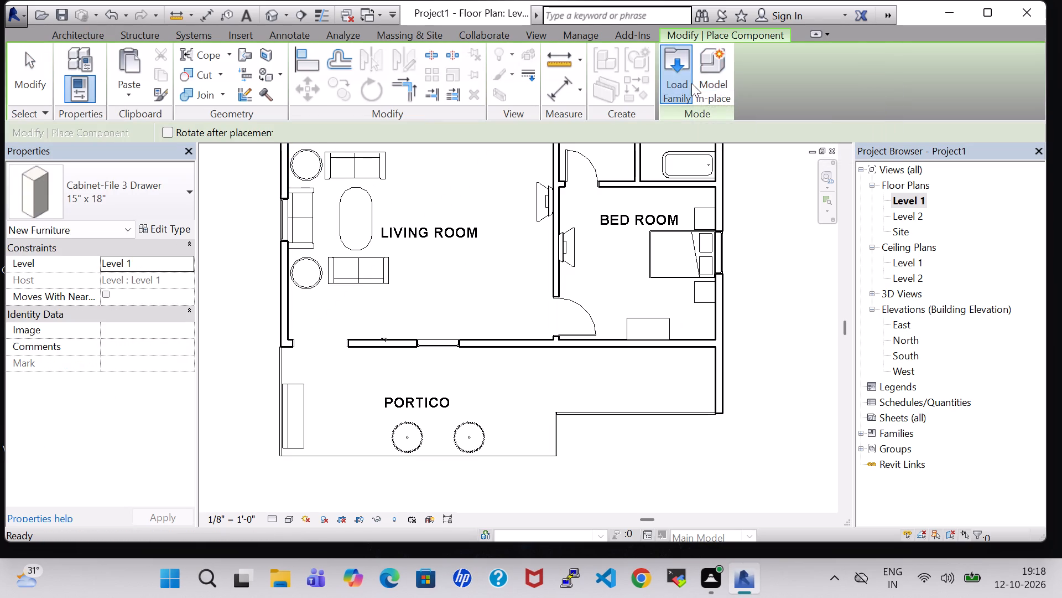
scroll(597, 282, down, 1)
click(606, 266)
double_click(621, 221)
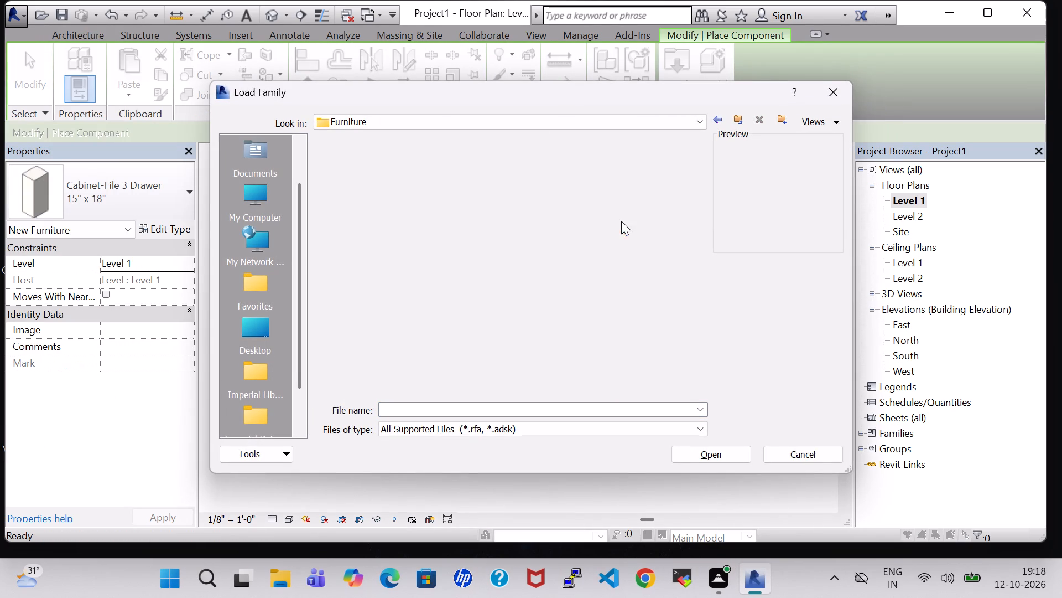
double_click(564, 187)
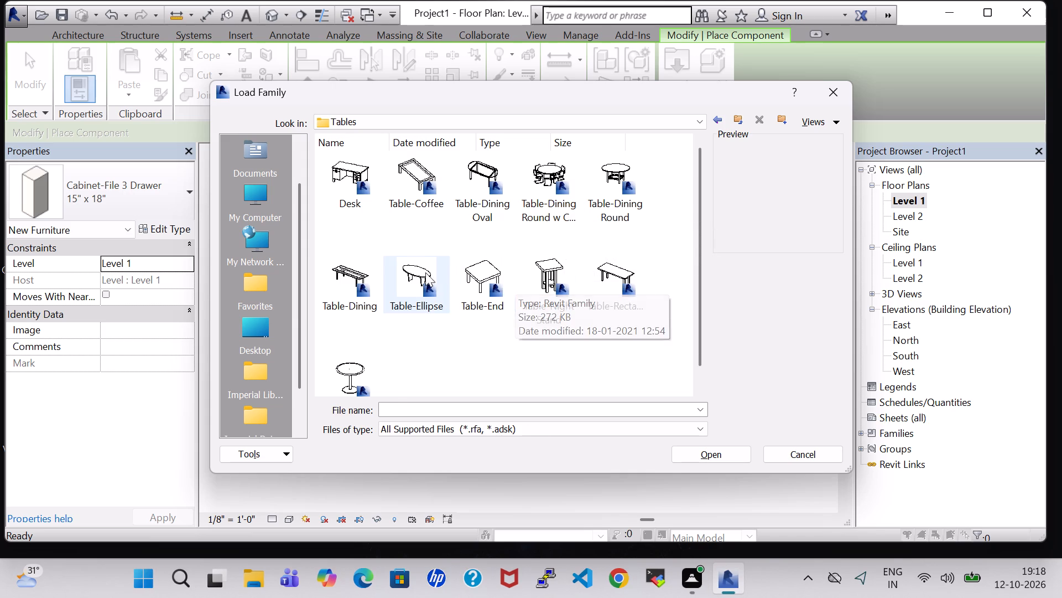
click(426, 171)
click(719, 456)
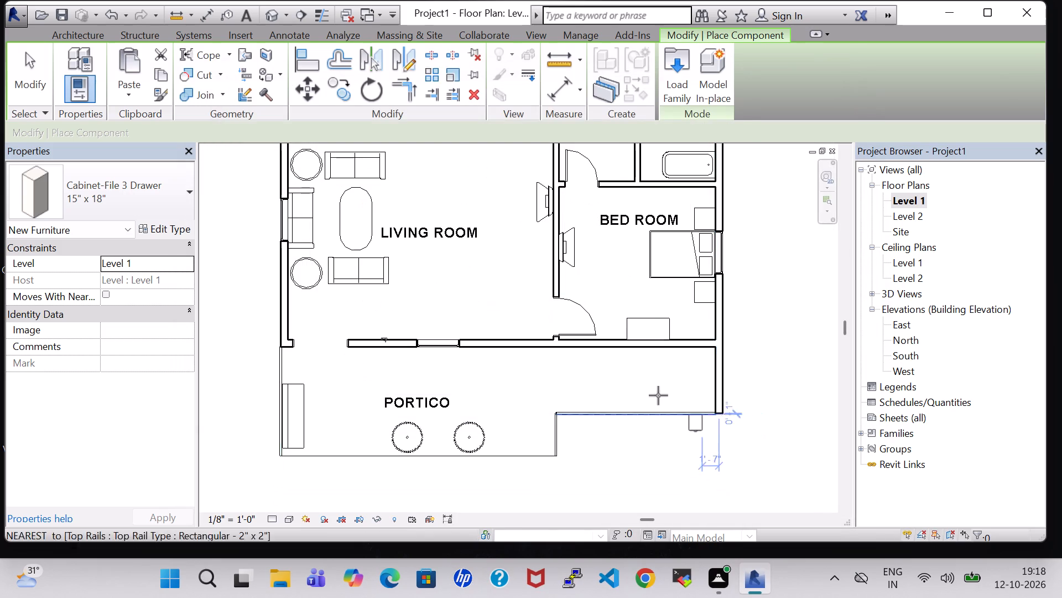
scroll(643, 379, up, 5)
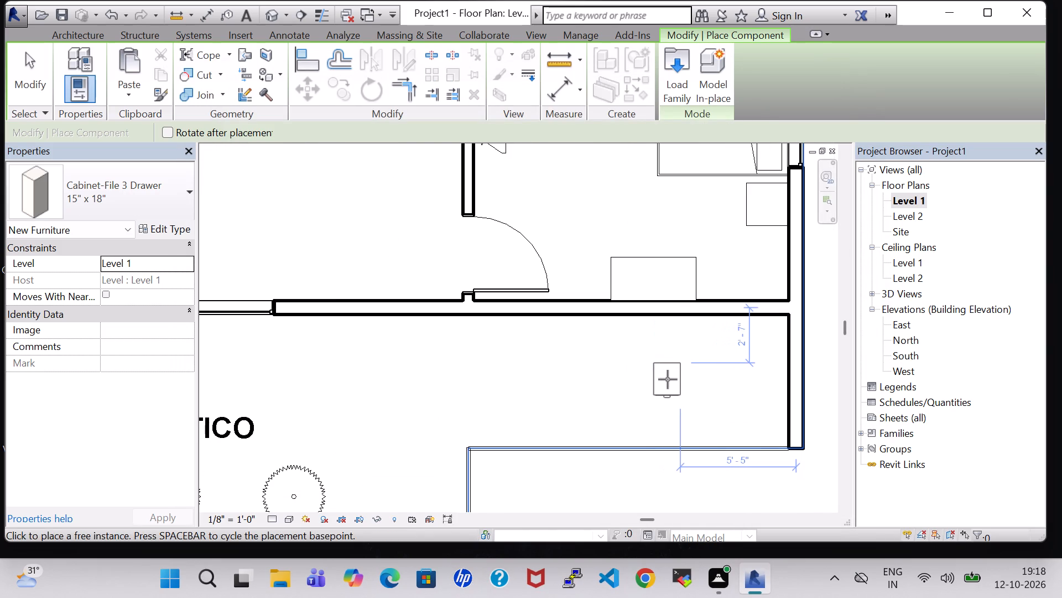
key(Escape)
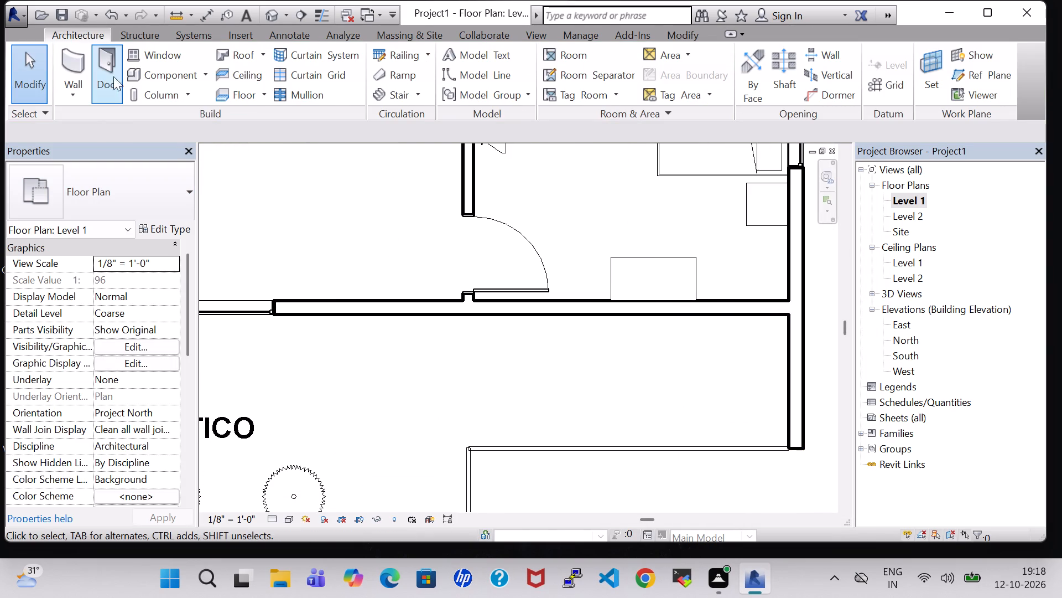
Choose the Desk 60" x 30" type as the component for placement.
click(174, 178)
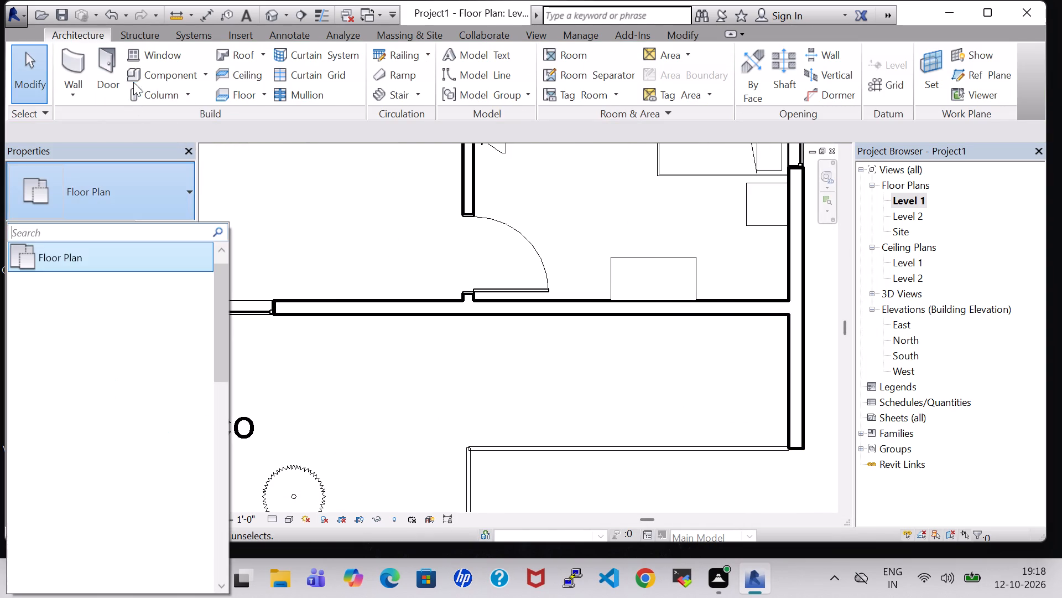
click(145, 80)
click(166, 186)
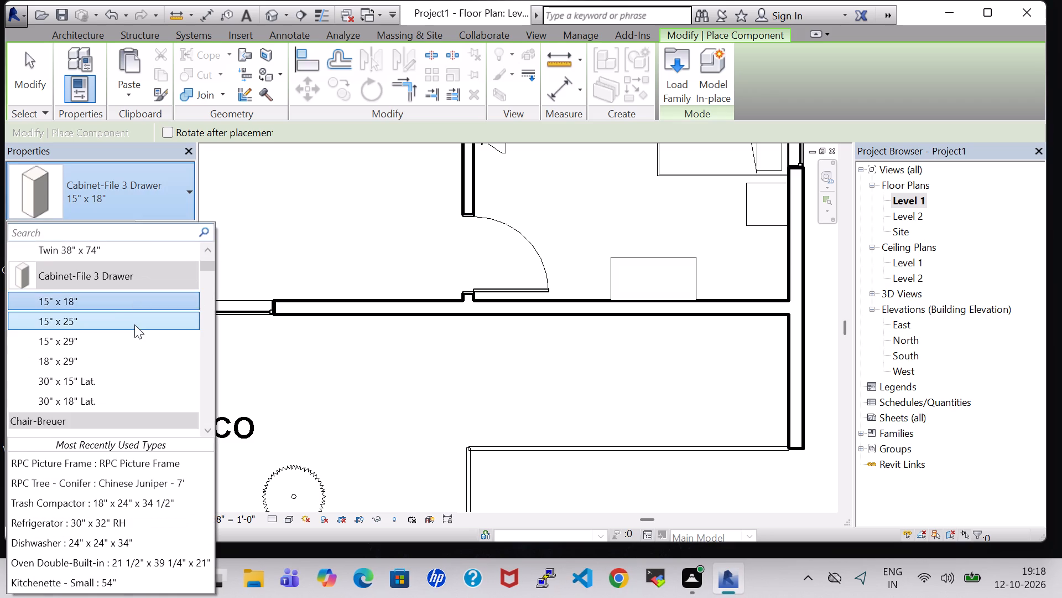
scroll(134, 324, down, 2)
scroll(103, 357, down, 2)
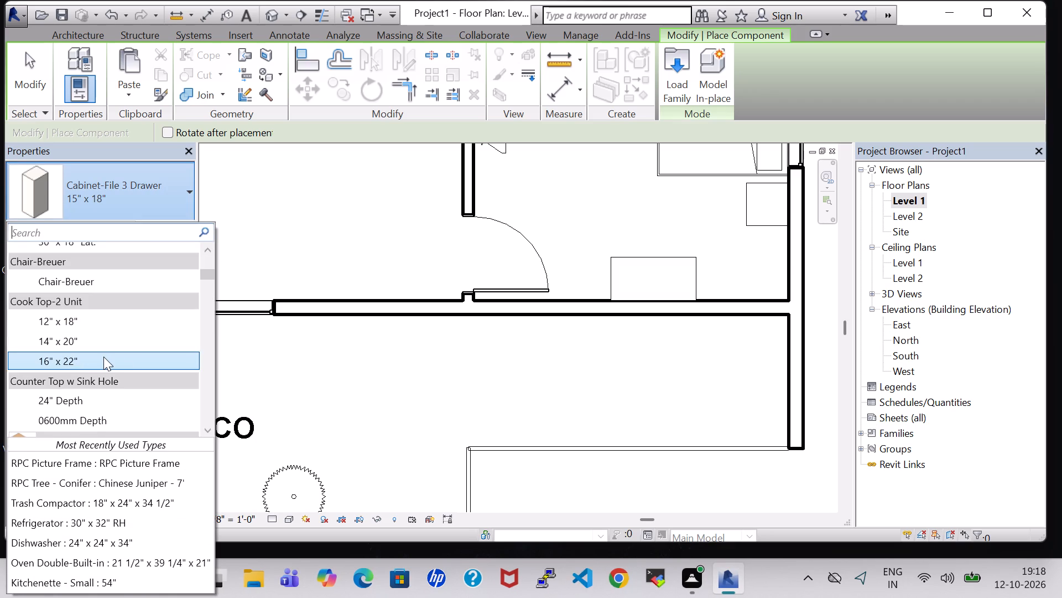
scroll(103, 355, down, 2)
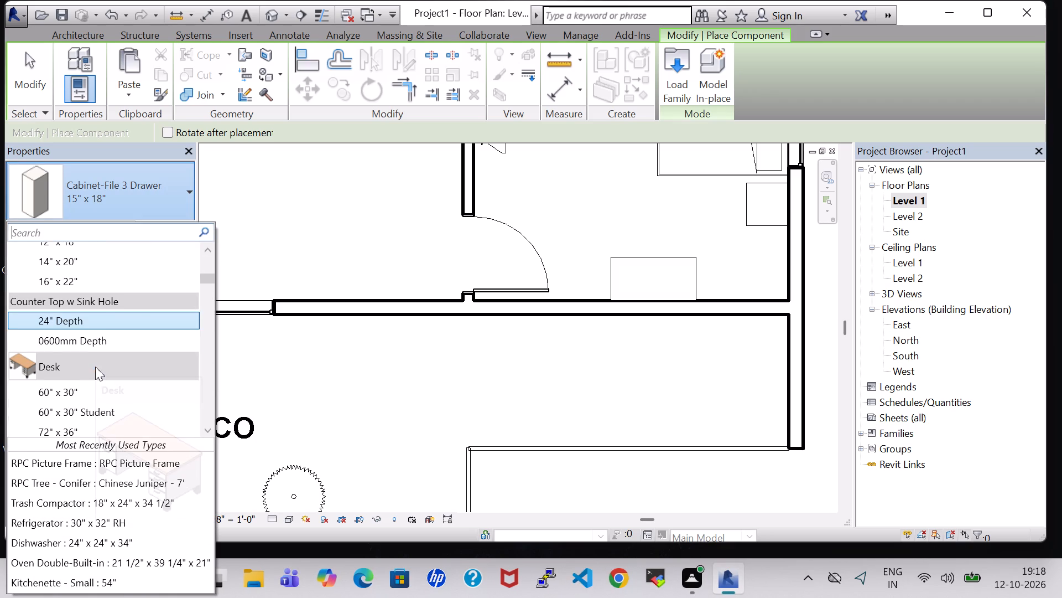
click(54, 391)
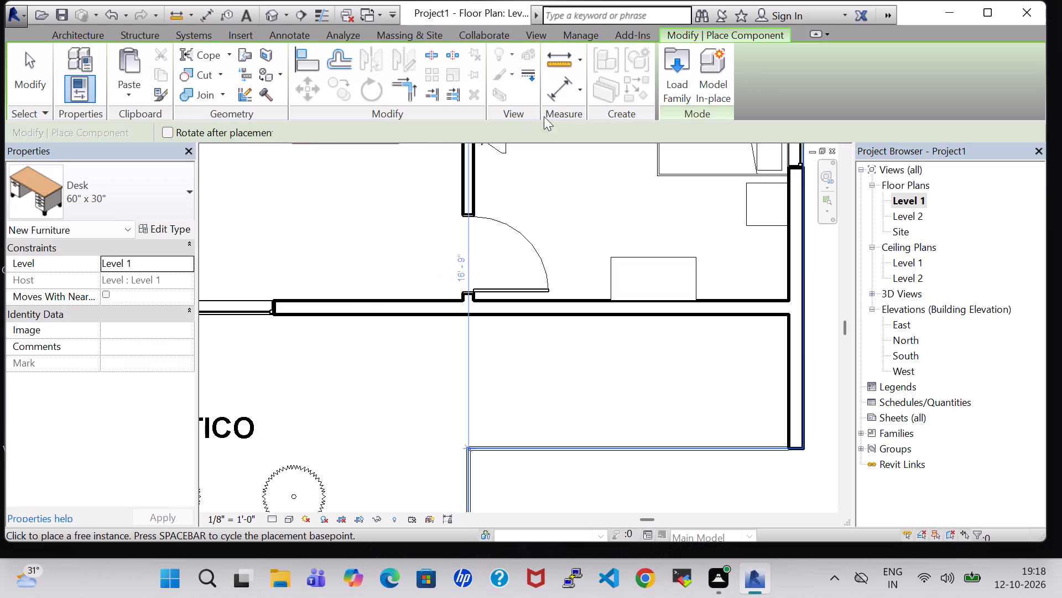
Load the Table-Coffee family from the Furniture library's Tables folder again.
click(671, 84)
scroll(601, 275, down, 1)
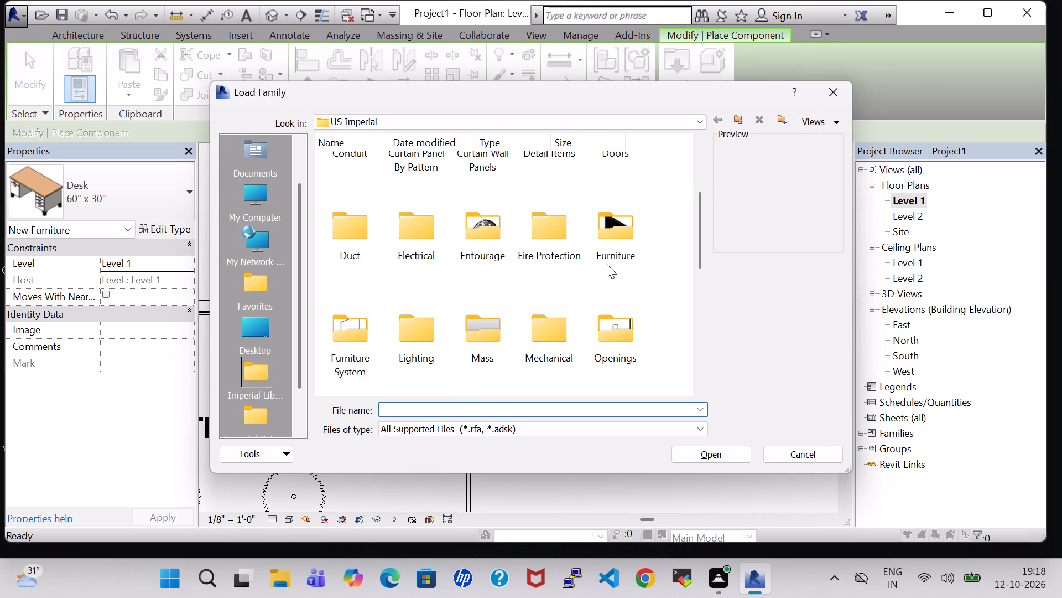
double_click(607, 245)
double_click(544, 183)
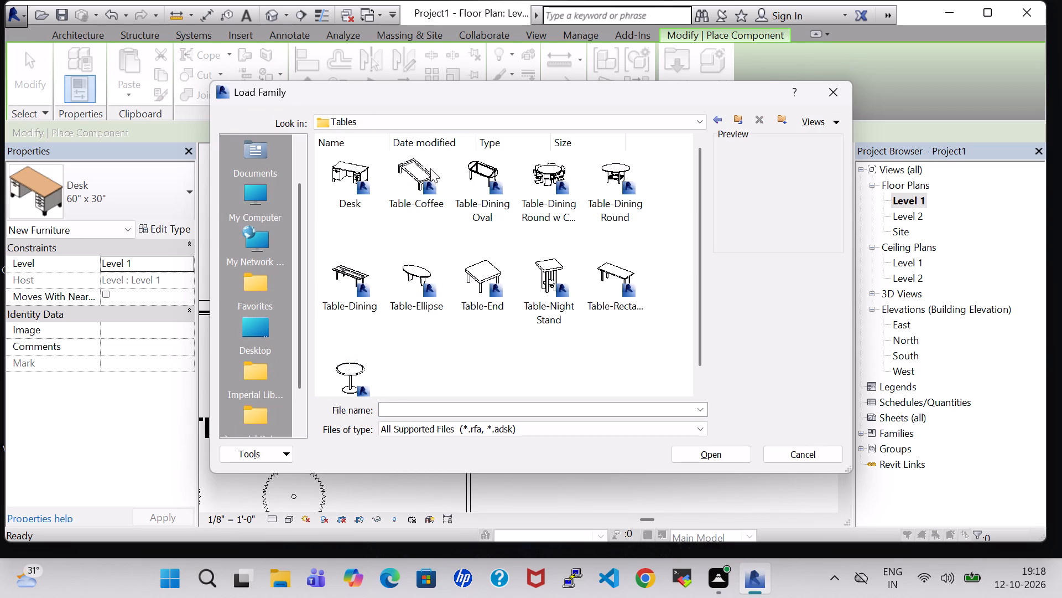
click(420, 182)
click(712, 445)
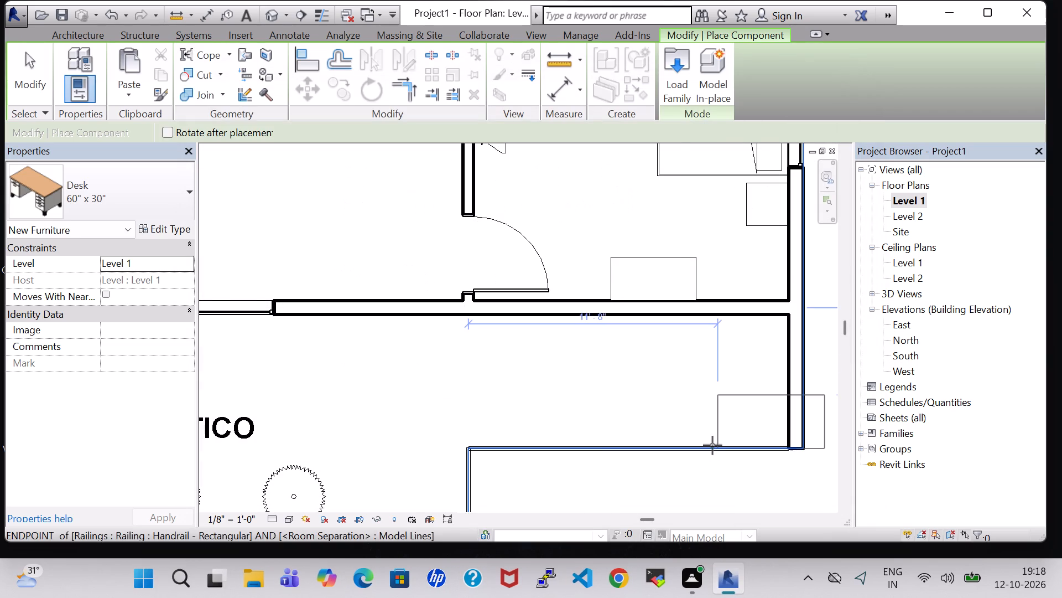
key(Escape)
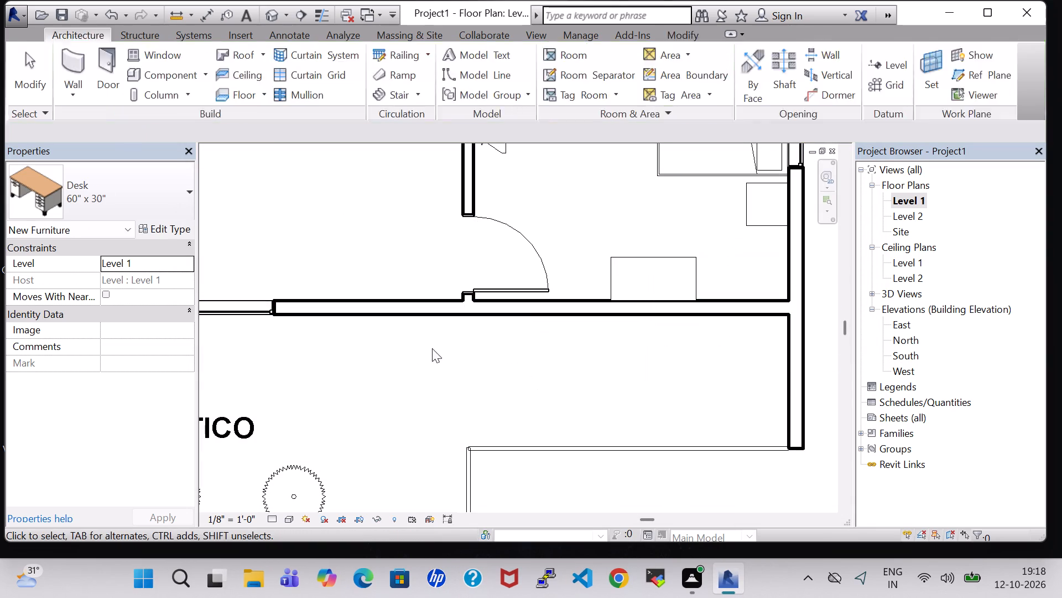
Place a Table-Dining Oval 36" x 48" in the portico's narrow end, about 4'-8" from the end wall and 2'-10" from the bedroom wall.
click(161, 192)
click(163, 81)
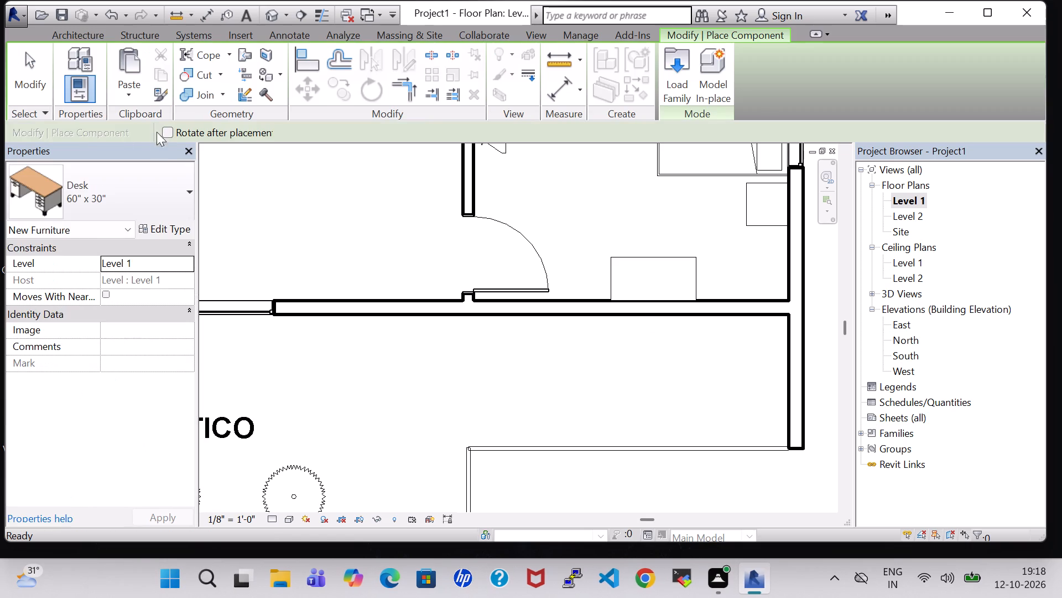
click(159, 192)
scroll(152, 347, down, 1)
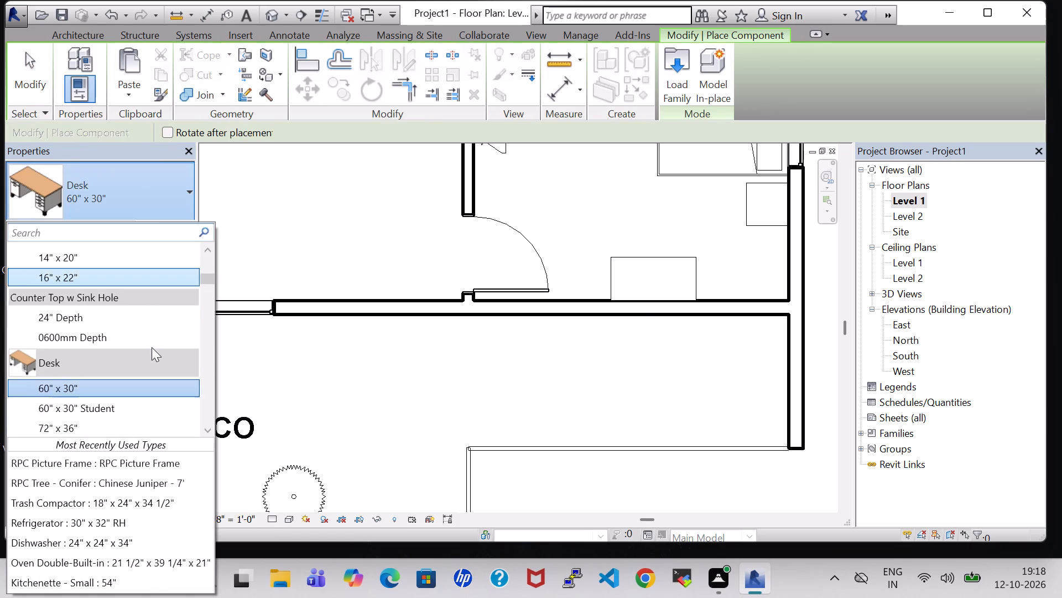
scroll(152, 347, down, 10)
scroll(150, 347, up, 1)
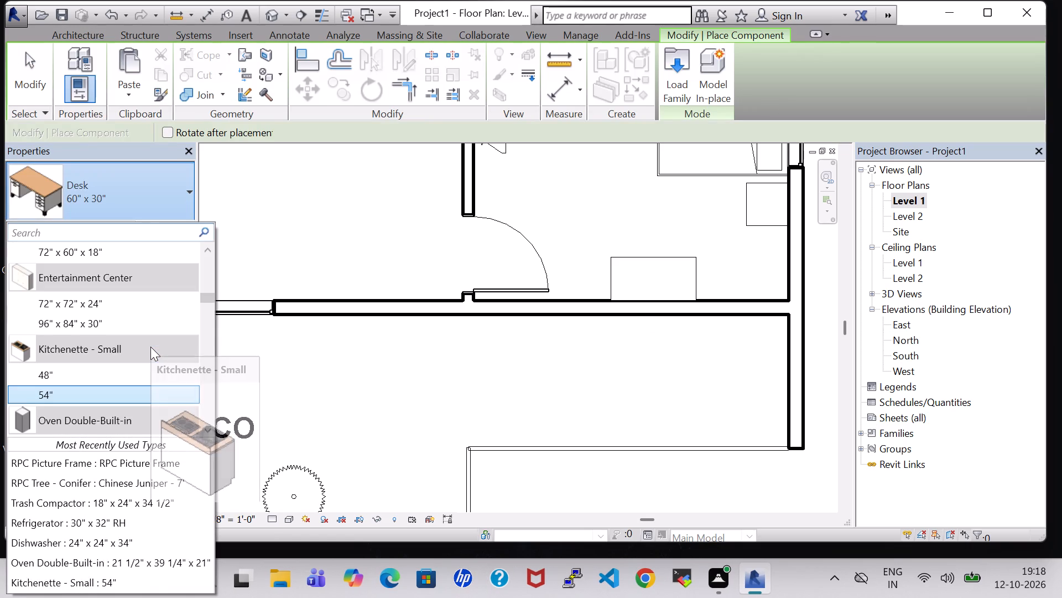
scroll(150, 347, down, 6)
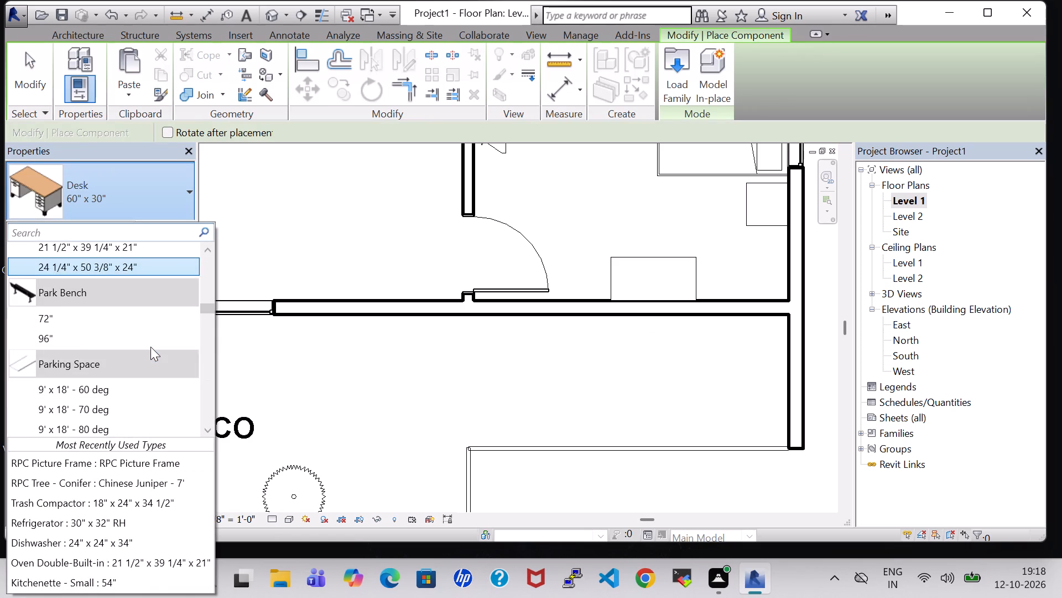
scroll(150, 347, down, 14)
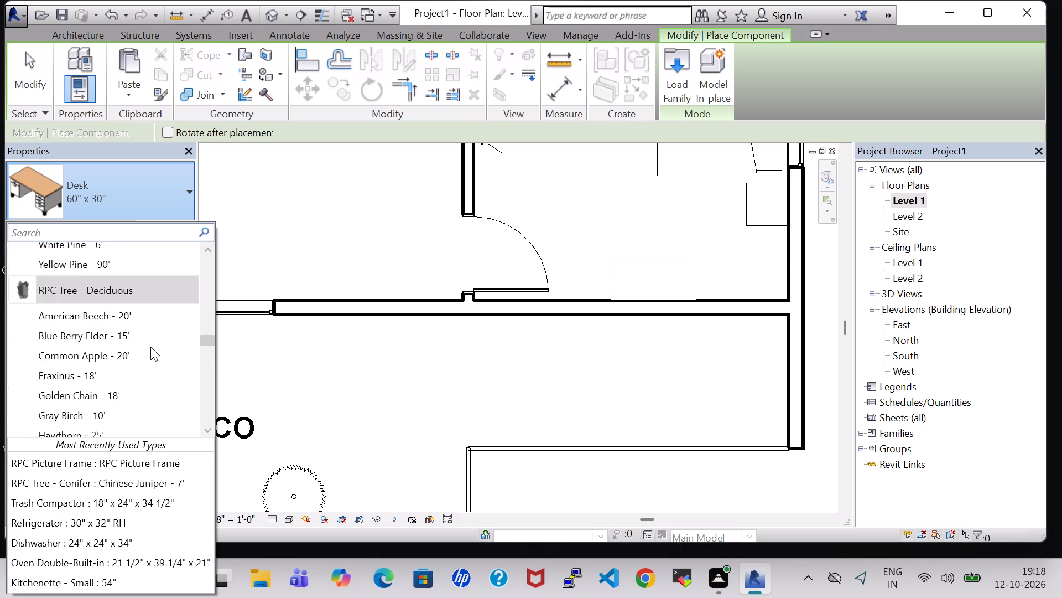
scroll(150, 347, down, 14)
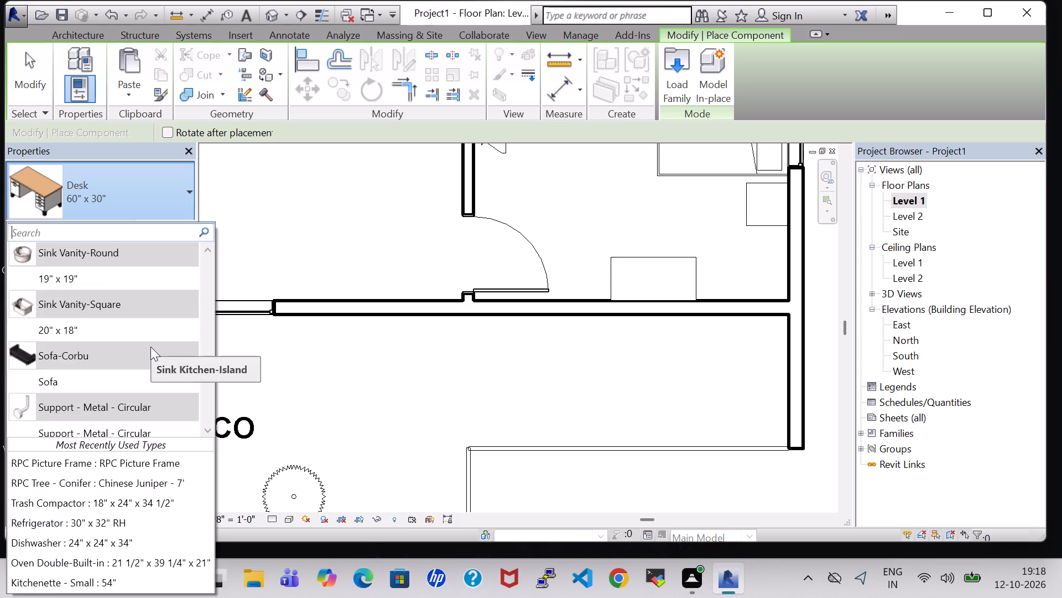
scroll(150, 347, down, 9)
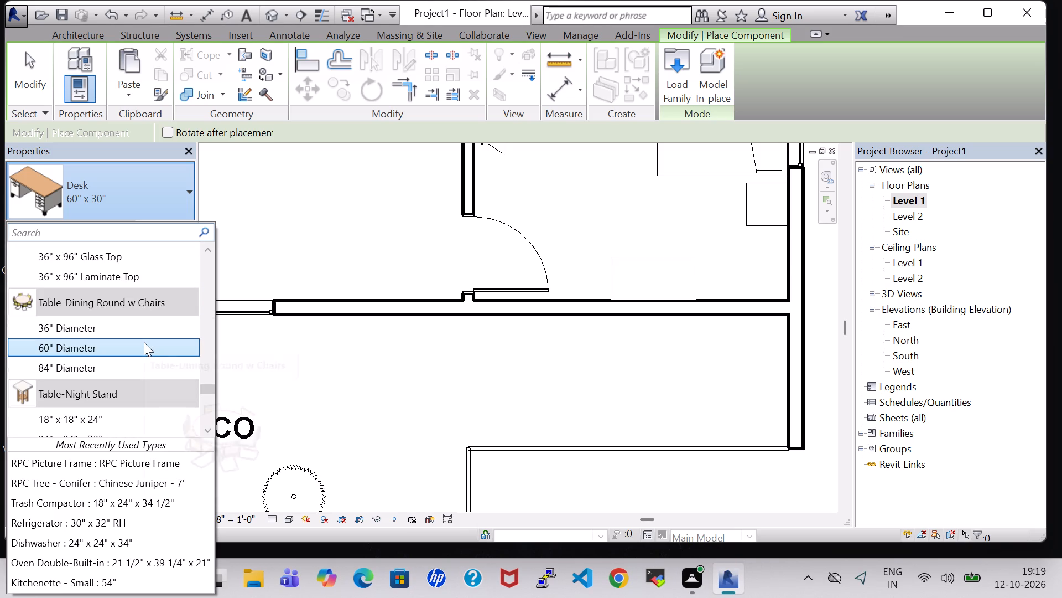
scroll(144, 342, up, 3)
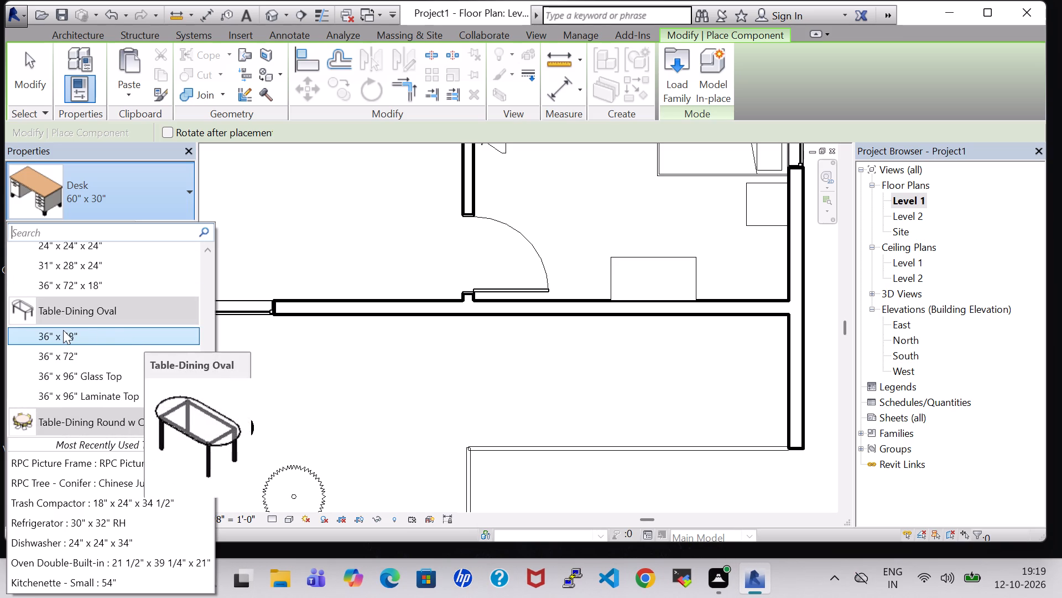
click(63, 330)
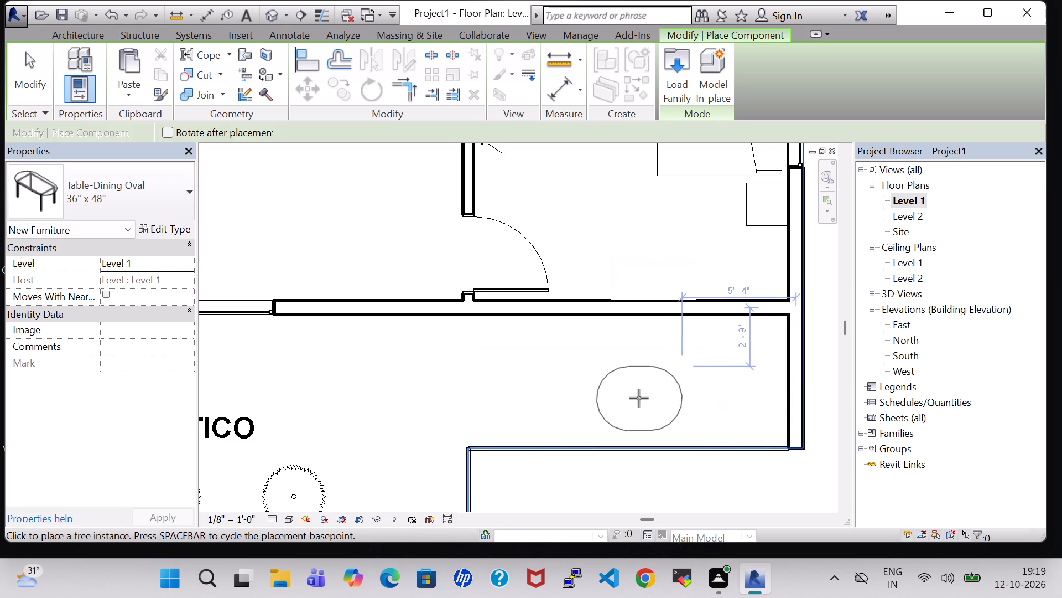
click(648, 401)
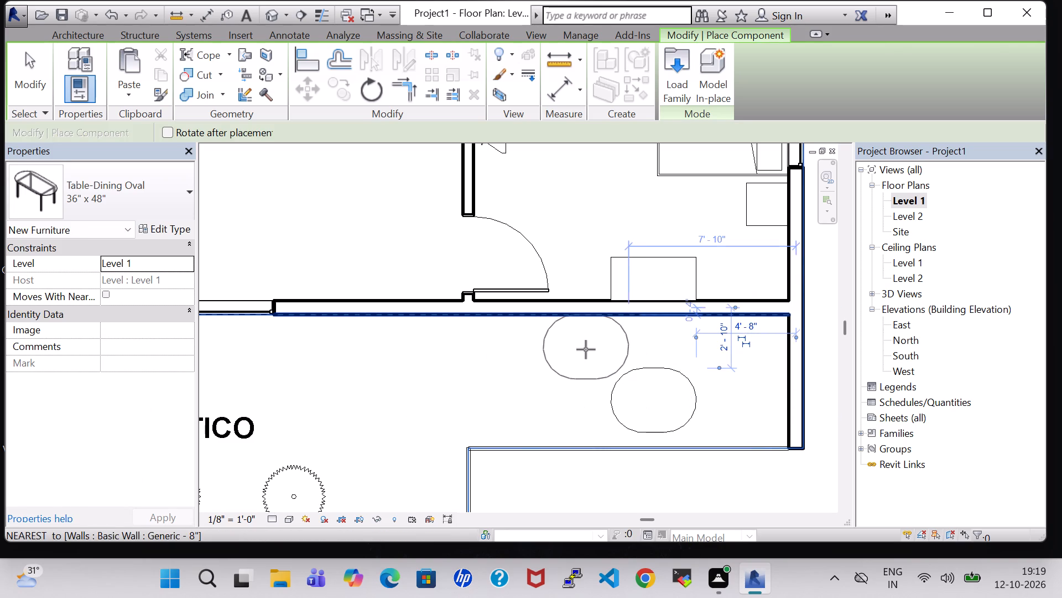
Load the Chair-Breuer family from the US Imperial Furniture library's Seating folder, overwriting the existing version.
key(Escape)
key(Escape)
click(158, 66)
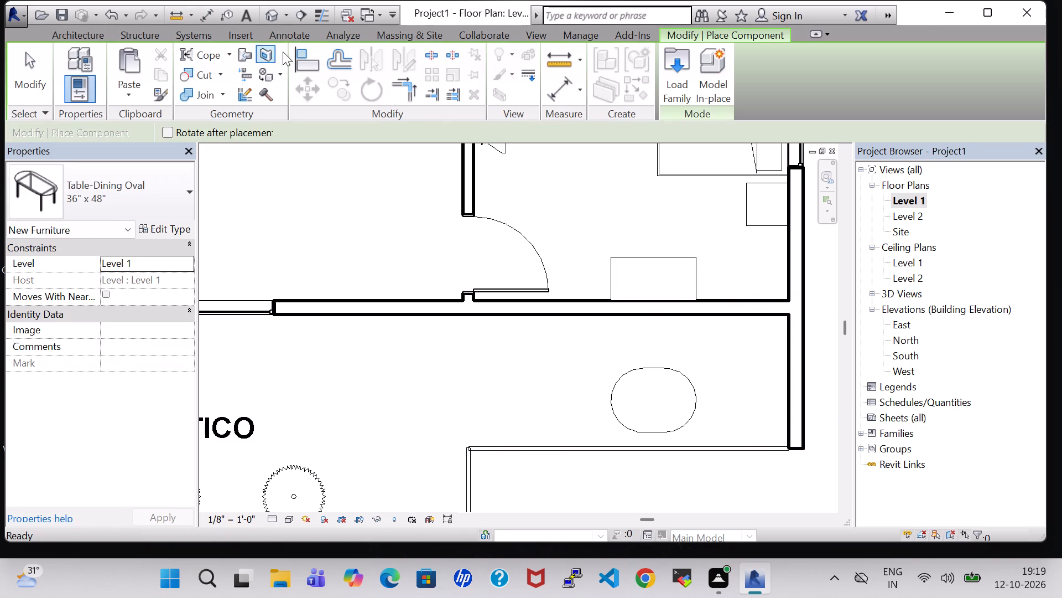
click(688, 72)
scroll(637, 199, down, 1)
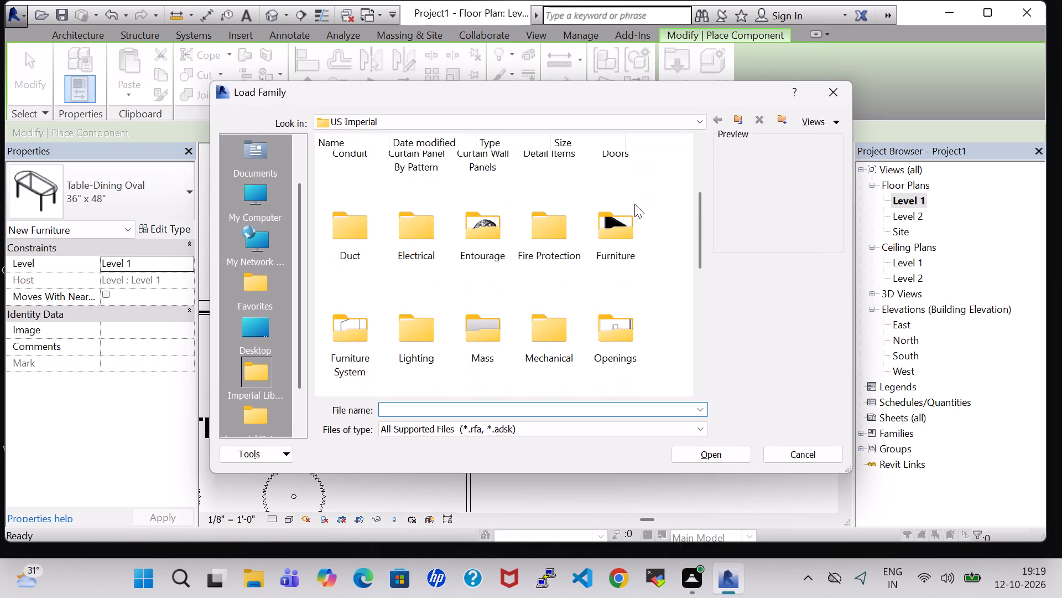
scroll(634, 204, down, 1)
scroll(628, 174, up, 1)
double_click(612, 253)
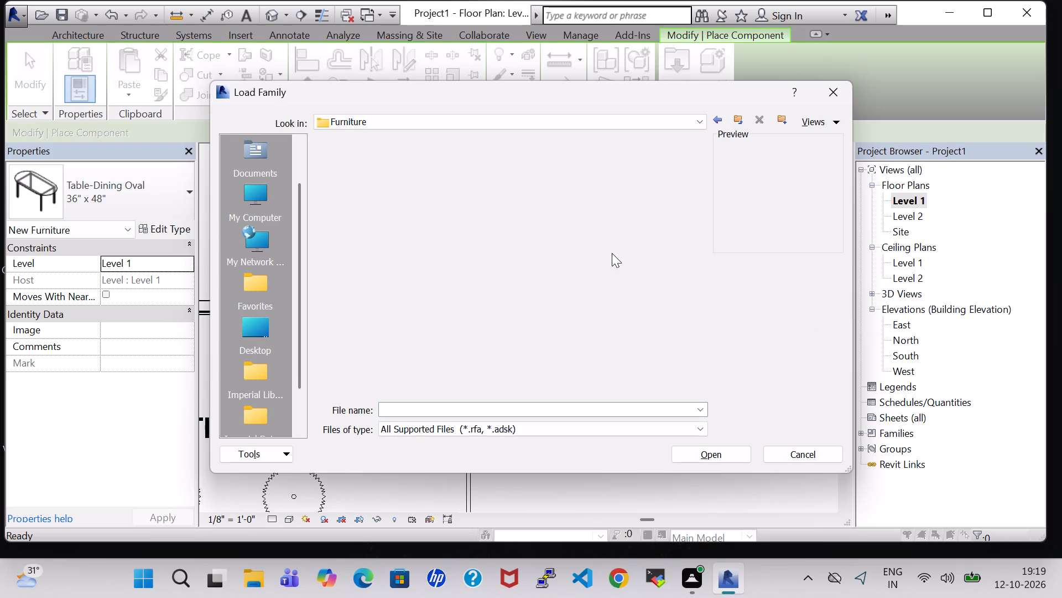
double_click(429, 182)
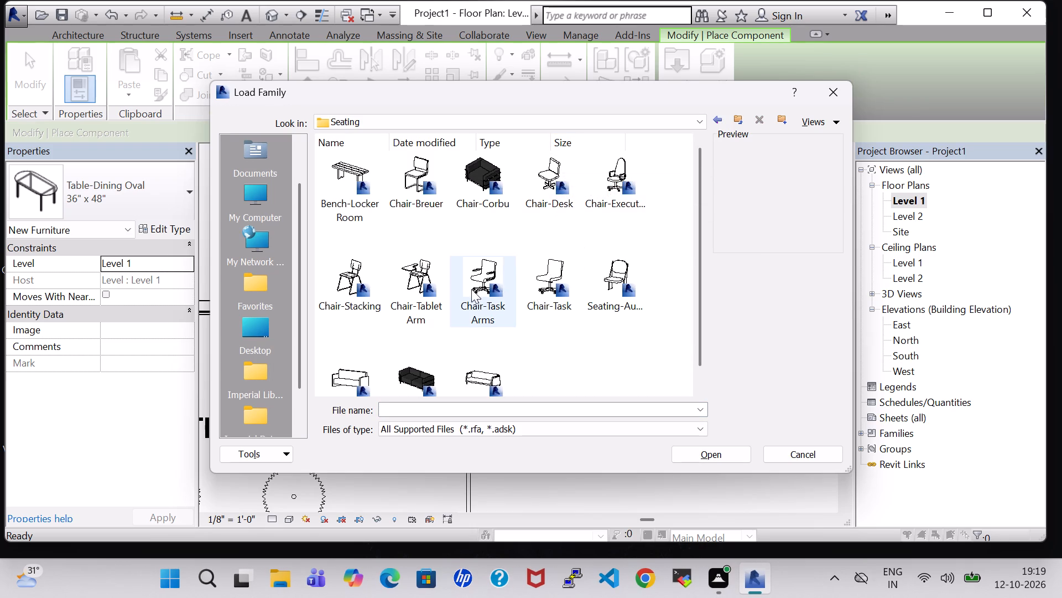
click(420, 193)
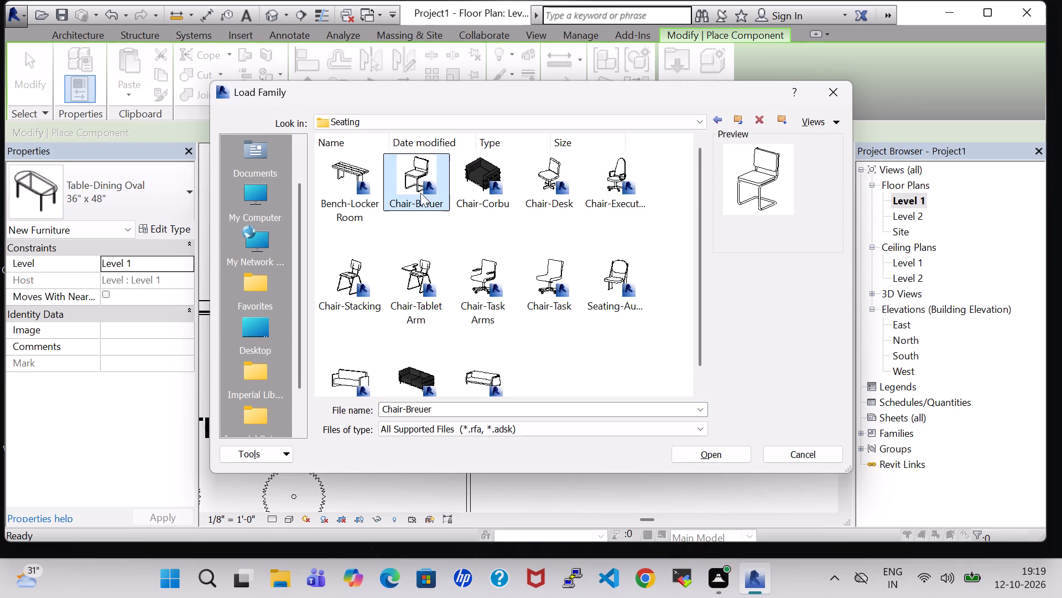
click(698, 455)
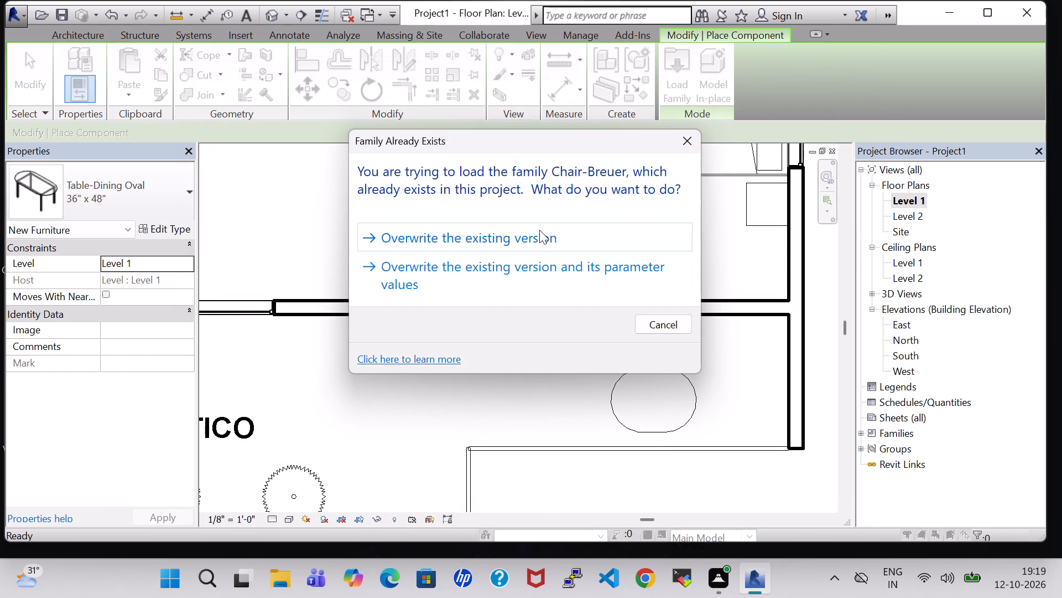
click(539, 230)
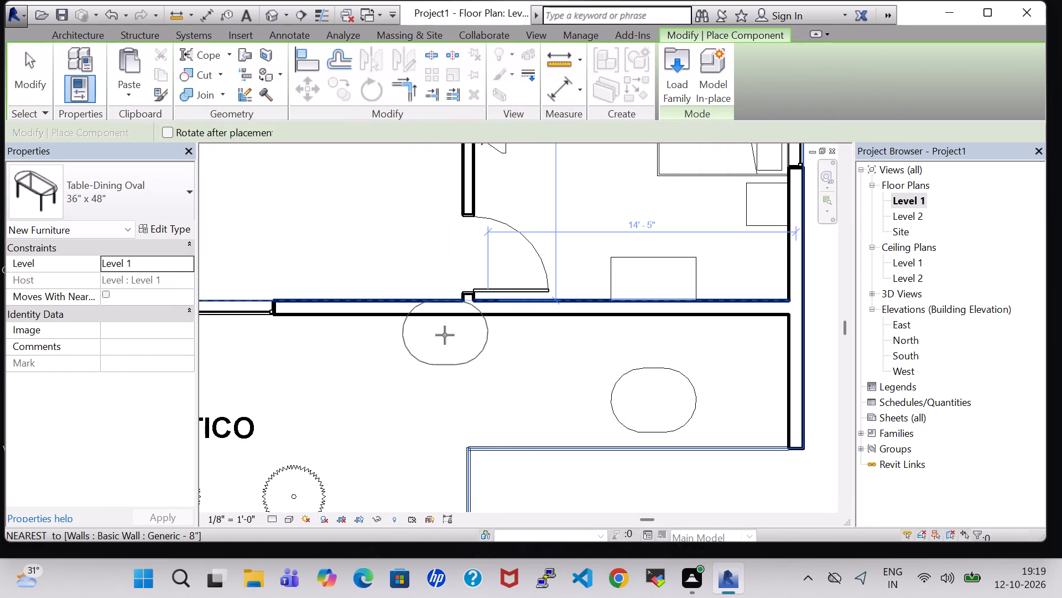
key(Escape)
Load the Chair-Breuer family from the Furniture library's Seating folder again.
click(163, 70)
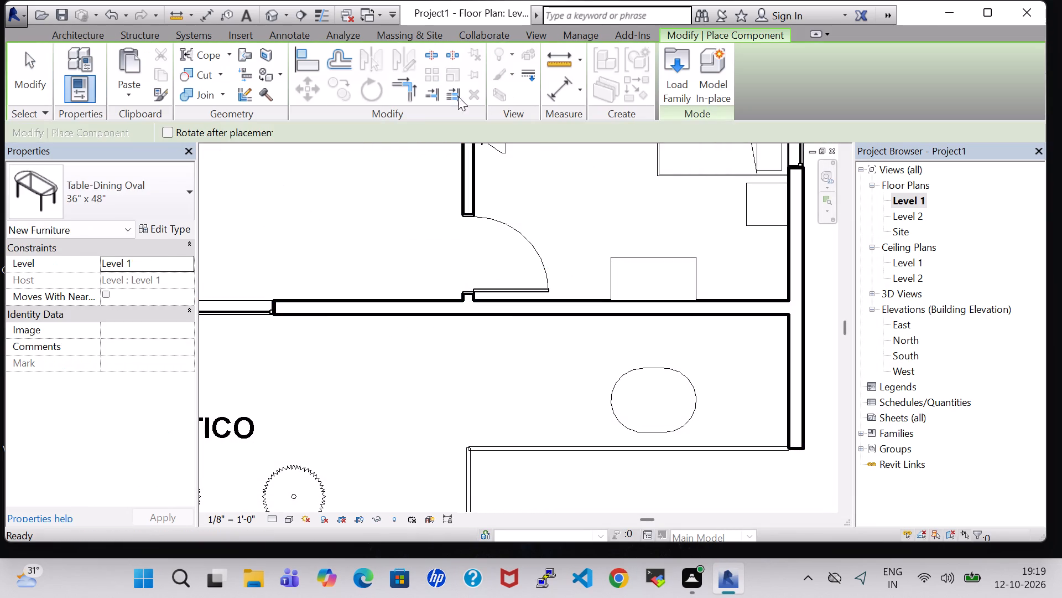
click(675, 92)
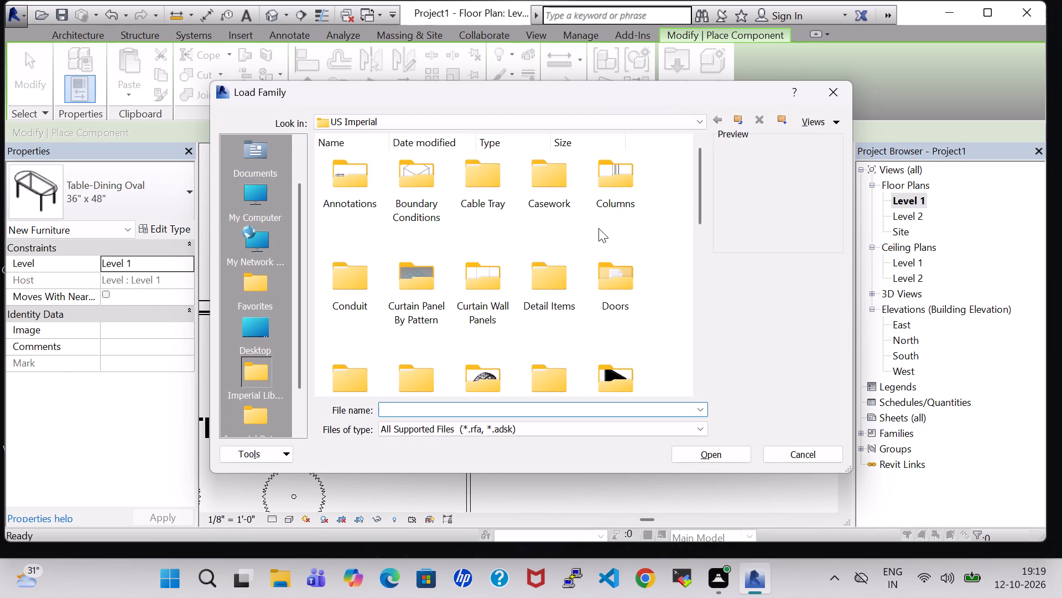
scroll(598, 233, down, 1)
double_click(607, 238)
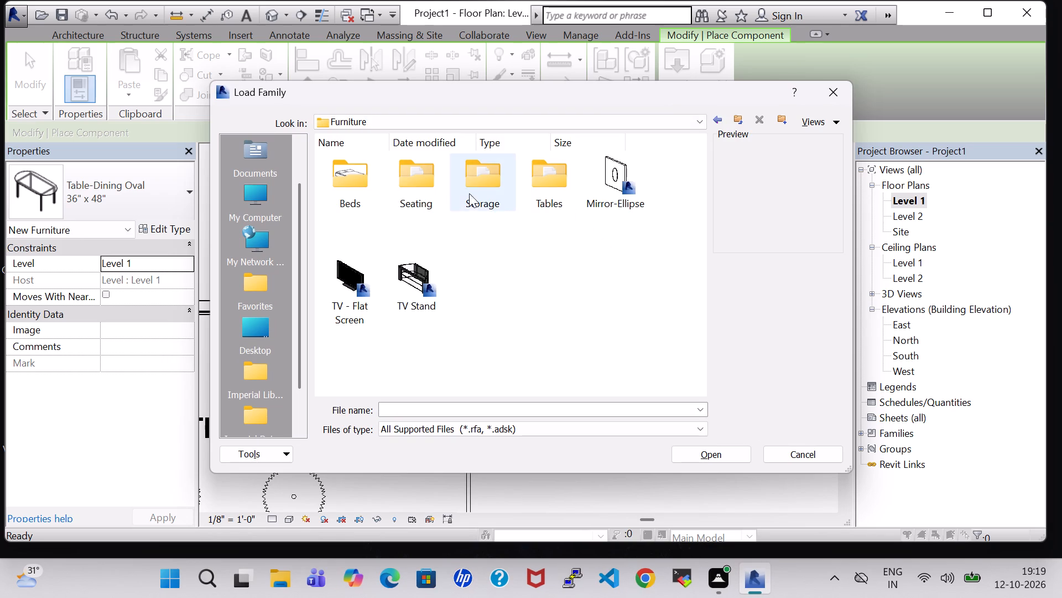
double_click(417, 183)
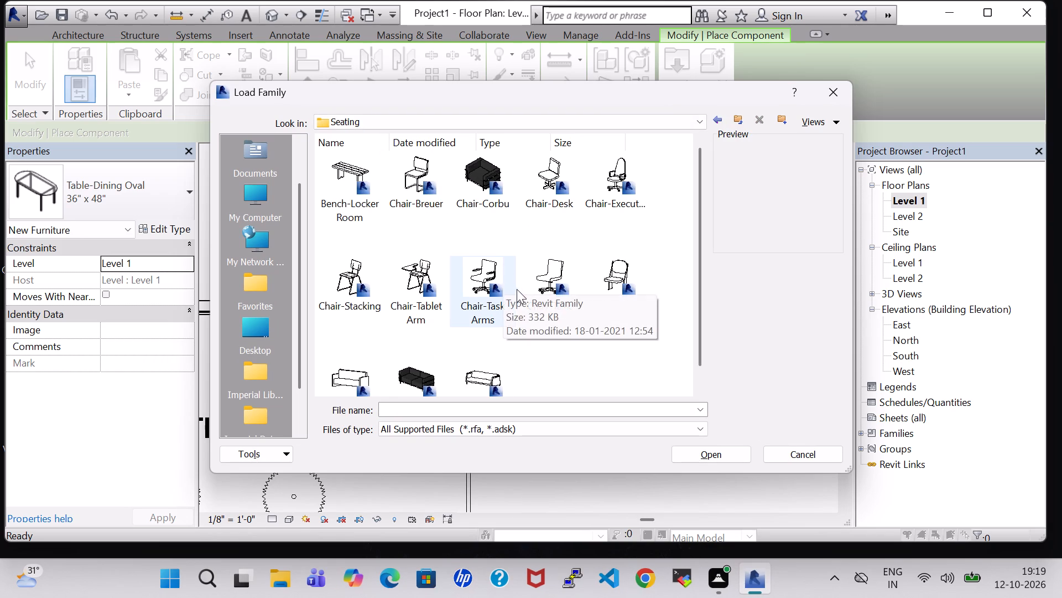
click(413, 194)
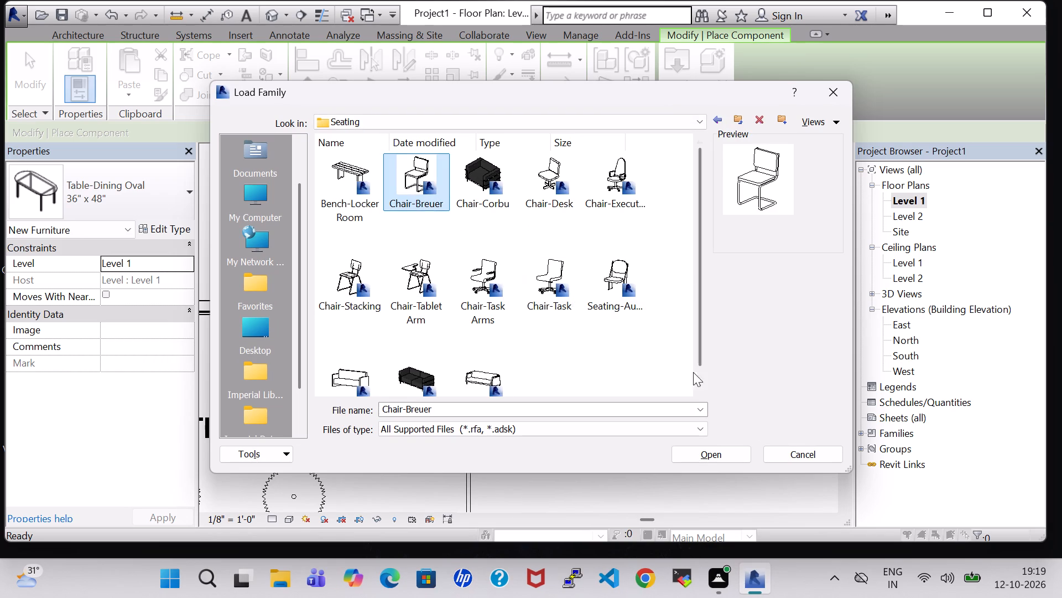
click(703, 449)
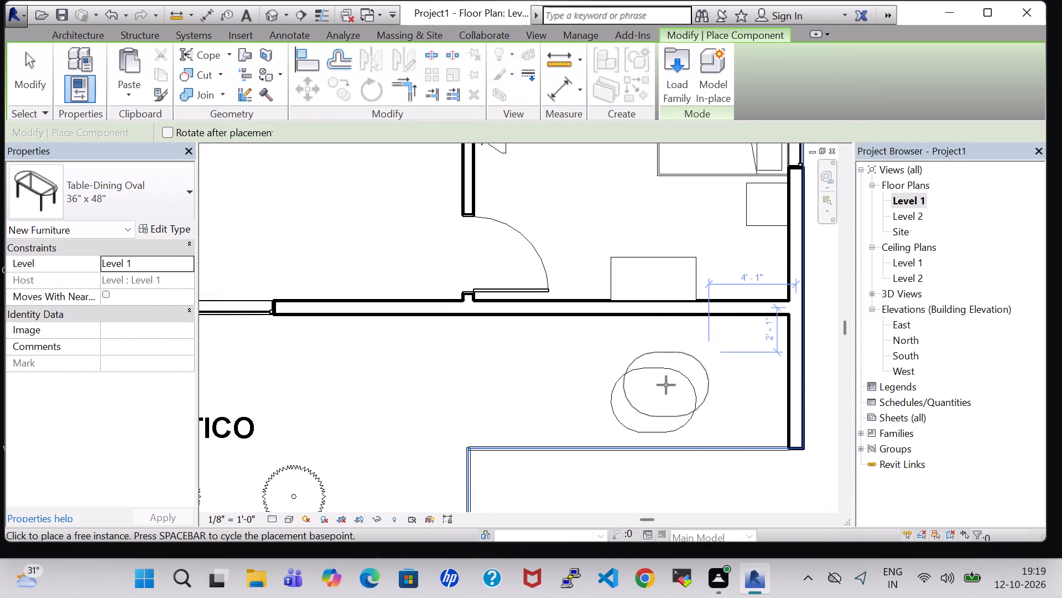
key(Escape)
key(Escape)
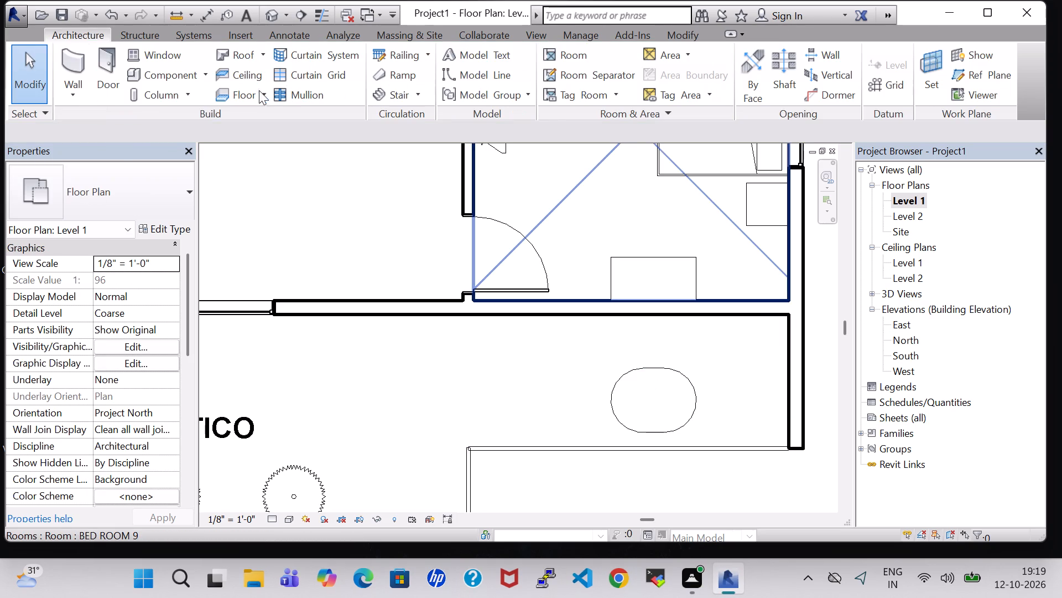
Choose the Table-Coffee 24" x 24" x 24" type as the component for placement.
click(170, 79)
click(162, 202)
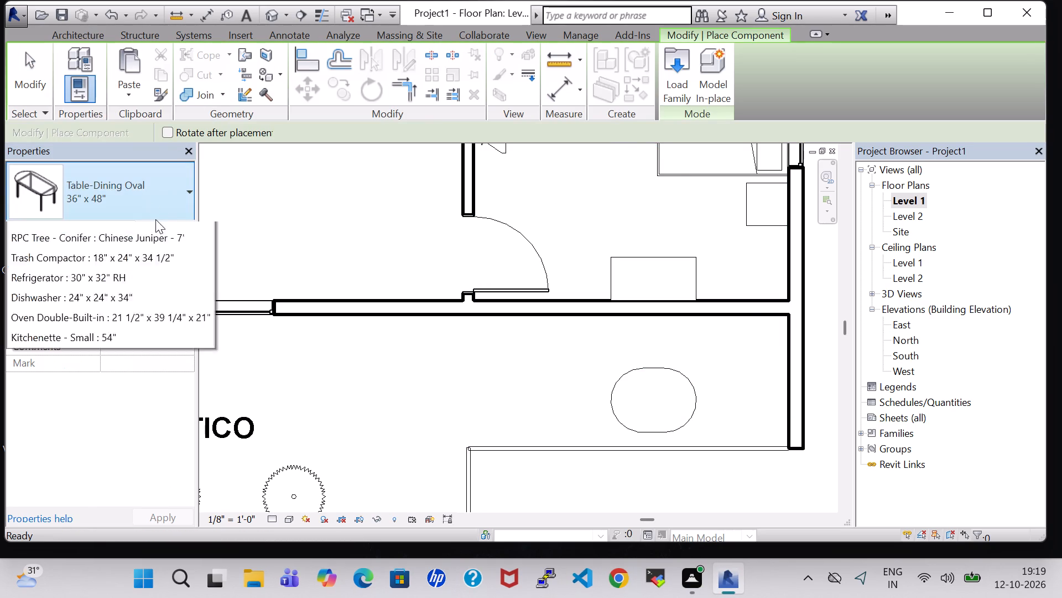
scroll(139, 382, down, 2)
scroll(139, 382, up, 2)
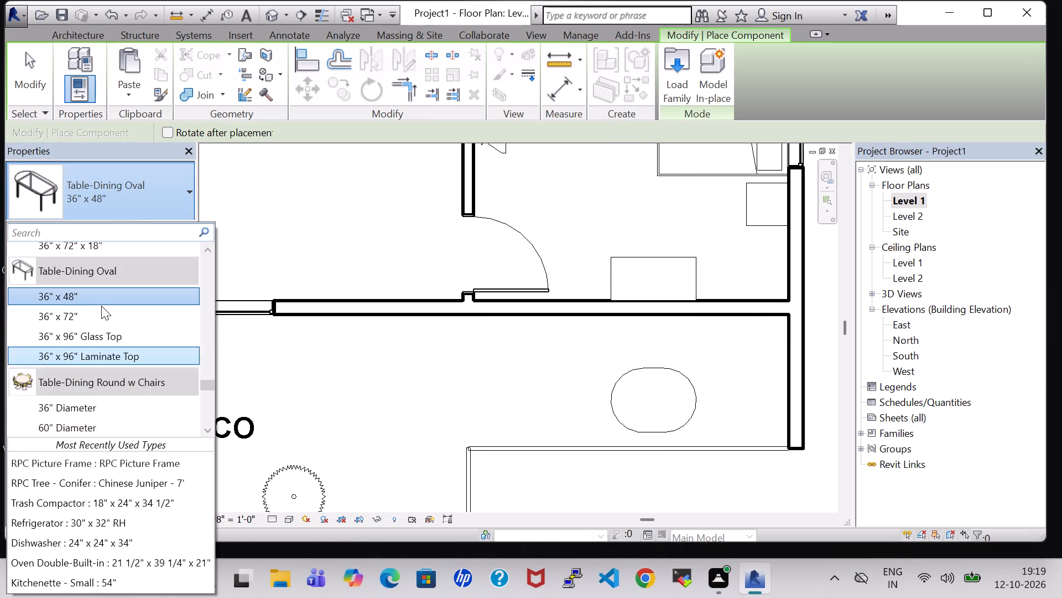
scroll(92, 292, up, 5)
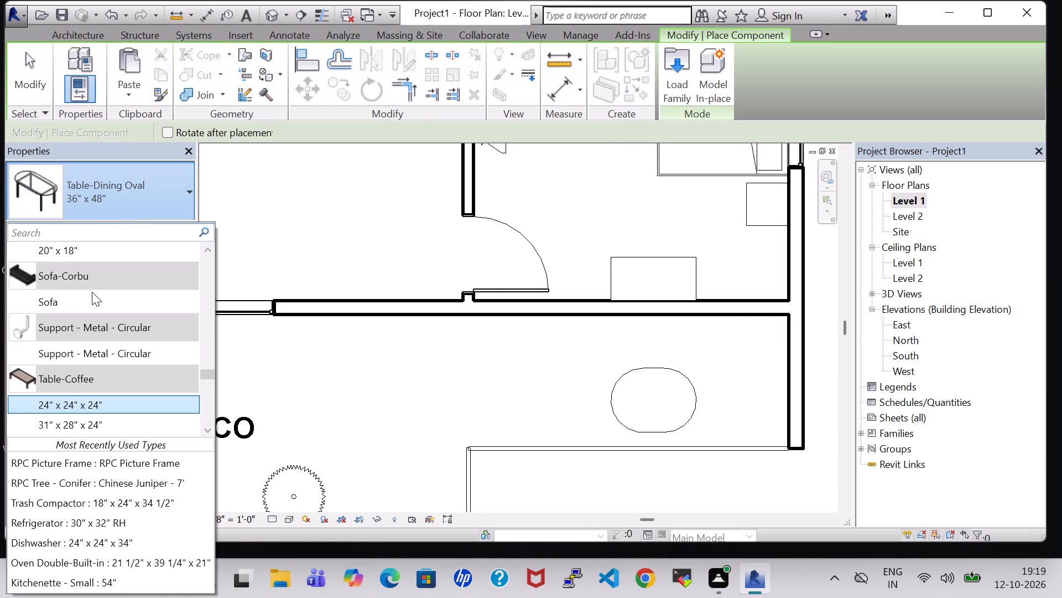
click(107, 402)
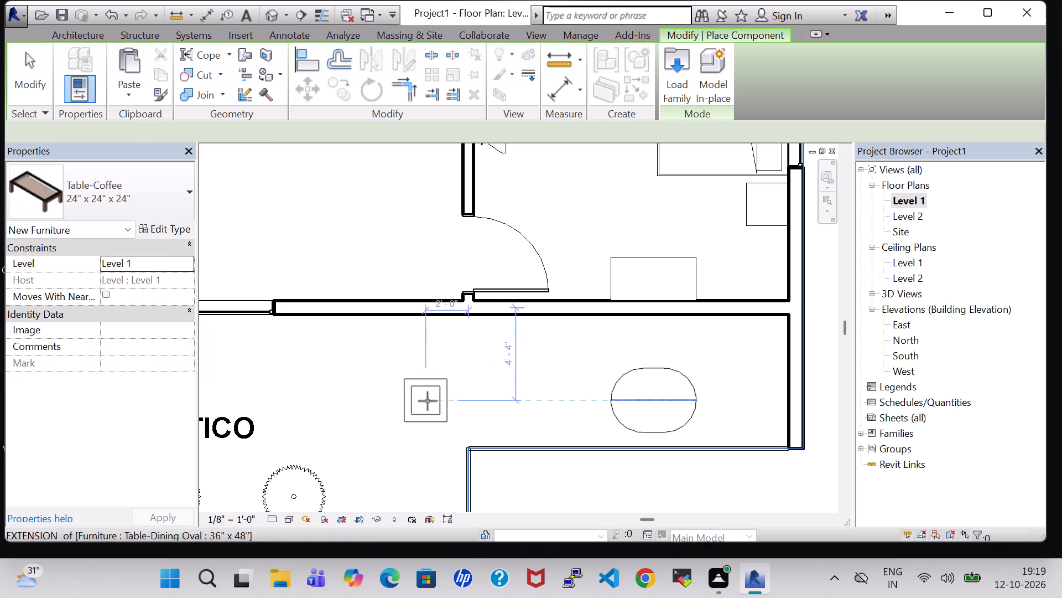
key(Escape)
Delete the oval dining table from the portico's narrow end.
click(653, 379)
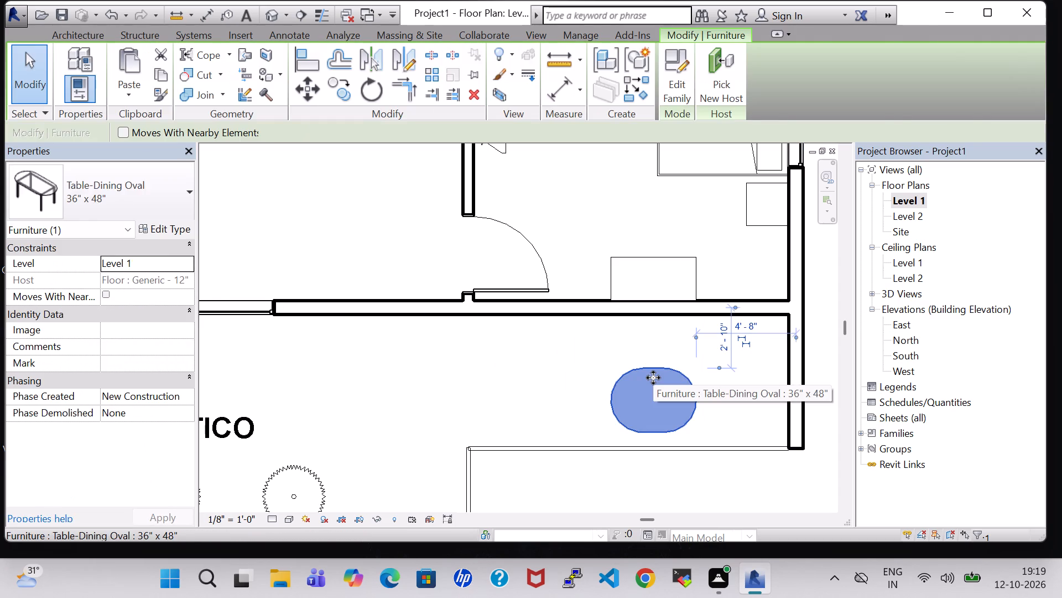
key(Delete)
Place a Table-Coffee 24" x 24" x 24" across the outer edge of the portico's narrow end, about 4'-6" from the end wall.
click(139, 74)
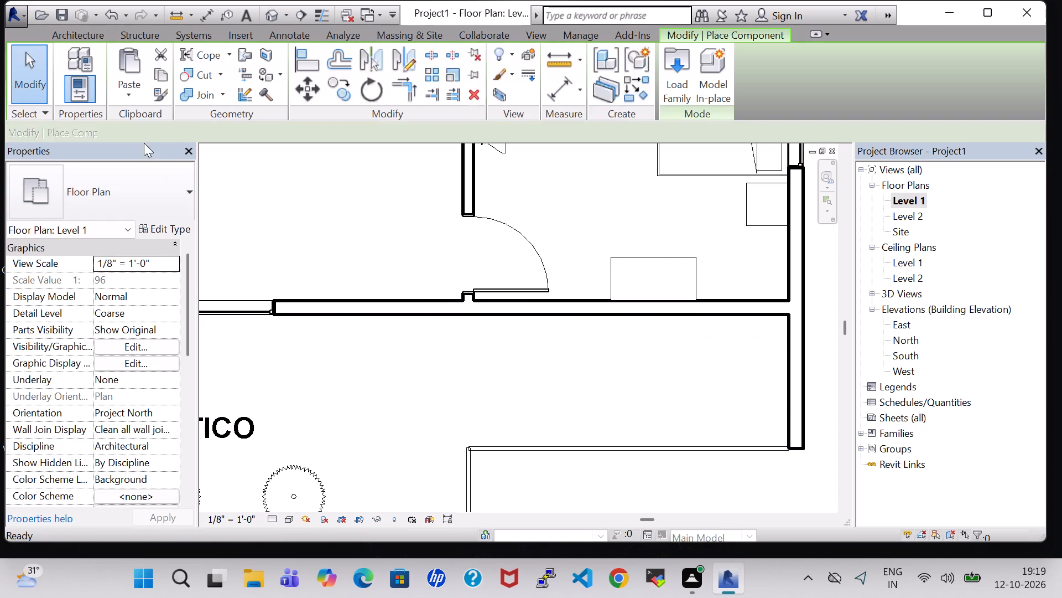
click(155, 199)
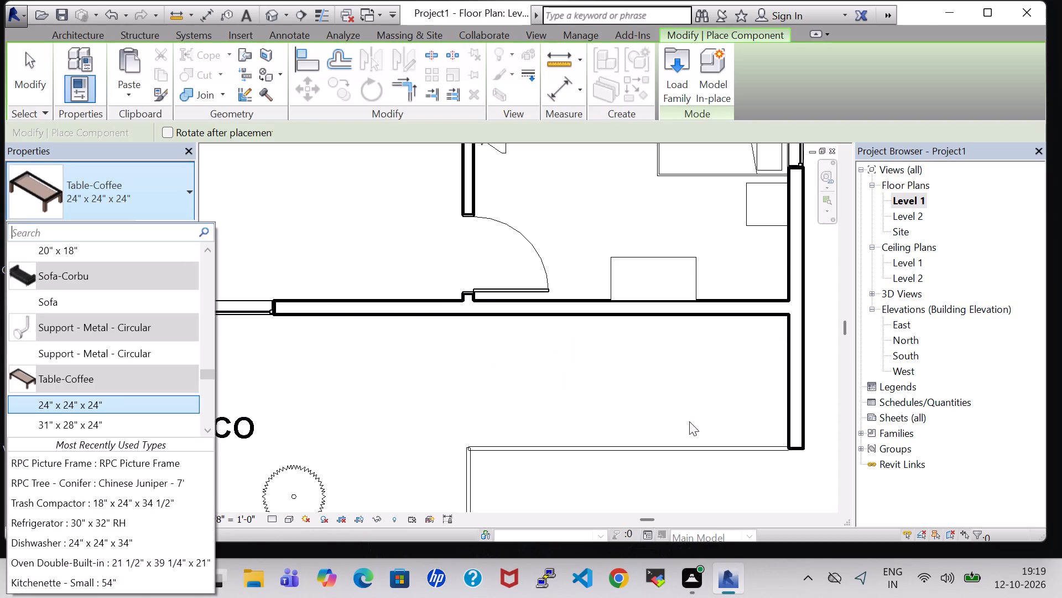
click(699, 465)
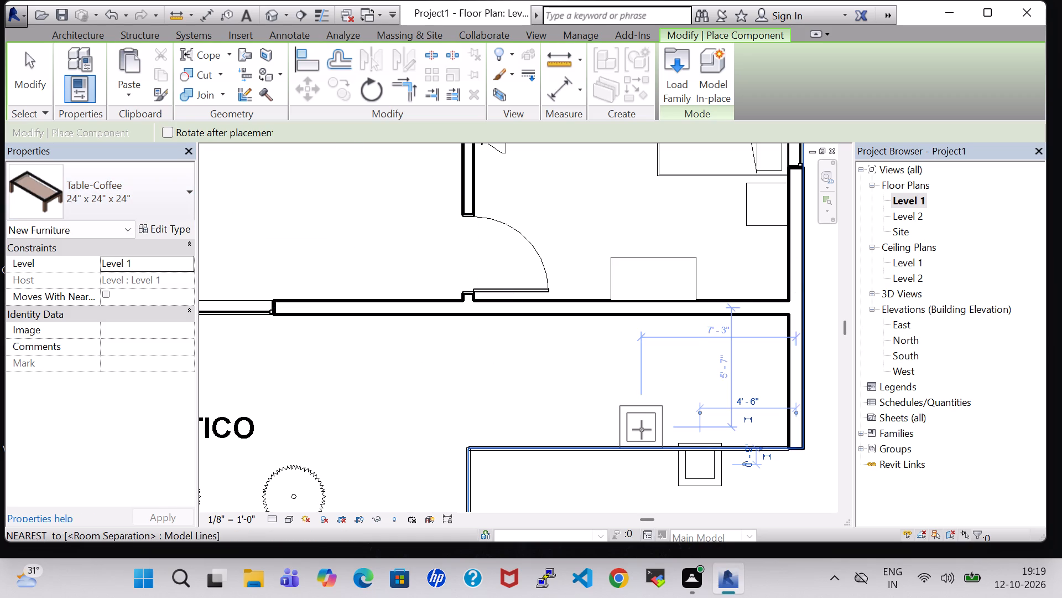
key(Escape)
key(Escape)
Nudge the coffee table into the portico's narrow end, about 6'-6" from the end wall and 4'-2" from the bedroom wall.
click(716, 477)
key(Up)
key(Up)
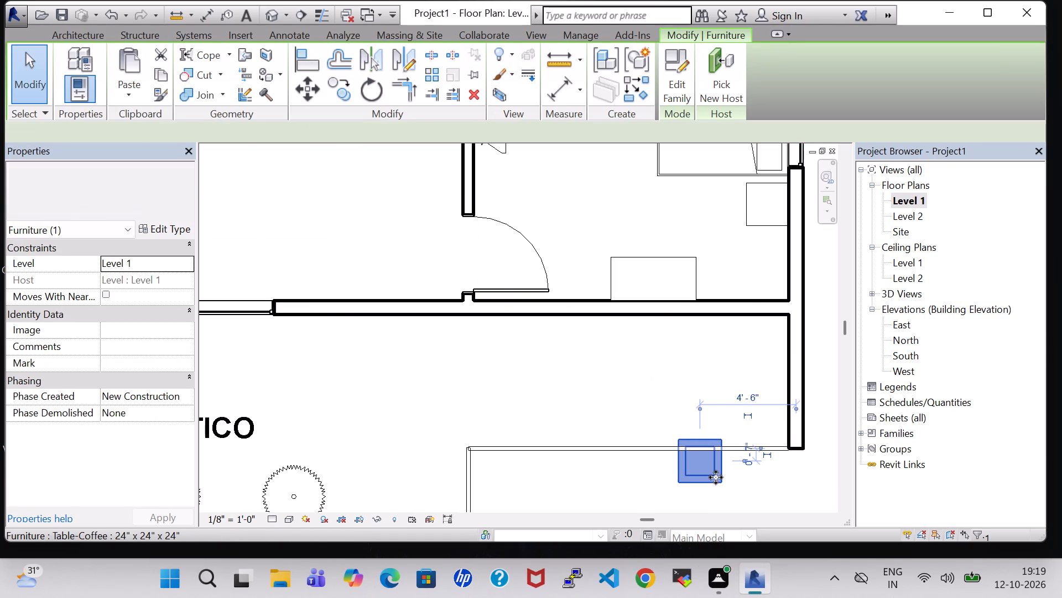
key(Up)
key(Up)
key(Up)
key(Up)
key(Up)
key(Up)
key(Up)
key(Up)
key(Up)
key(Up)
key(Up)
key(Up)
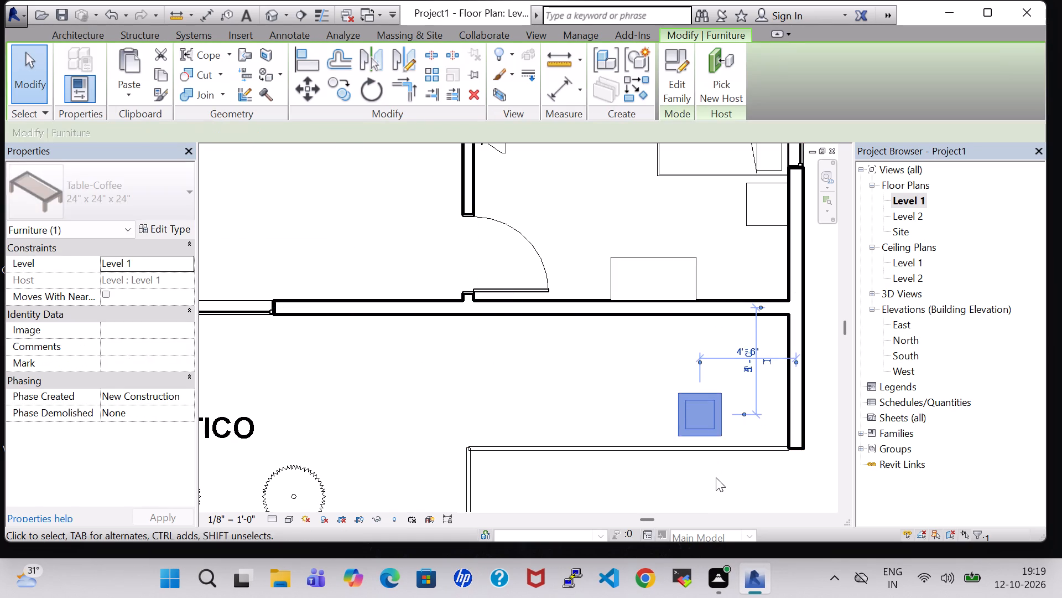
key(Up)
key(Up)
key(Up)
key(Up)
key(Up)
key(Up)
key(Left)
key(Left)
key(Left)
key(Left)
key(Left)
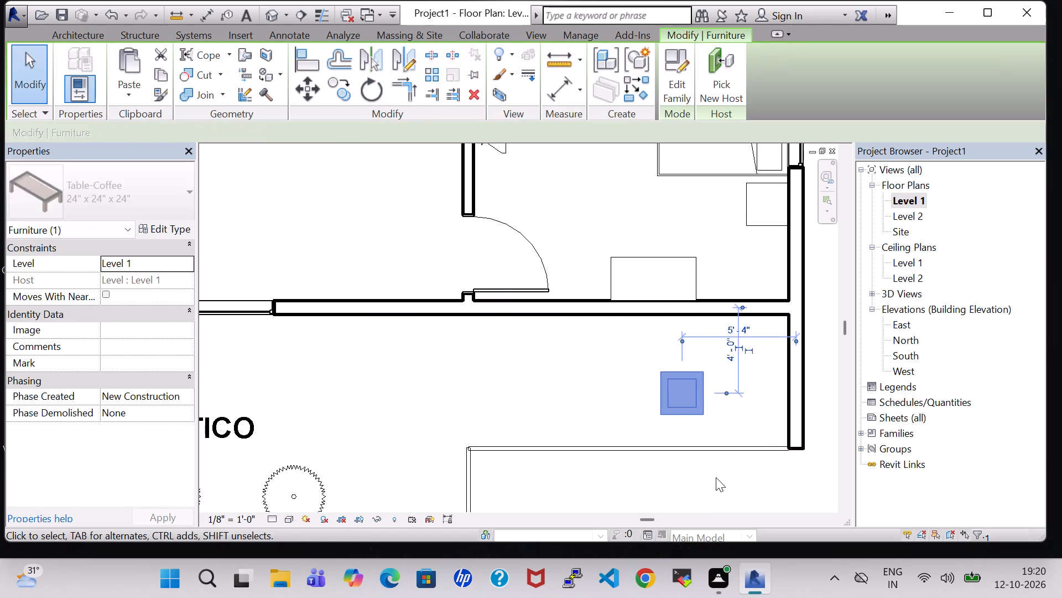
key(Left)
key(Left)
key(Left)
key(Left)
key(Left)
key(Left)
key(Left)
key(Down)
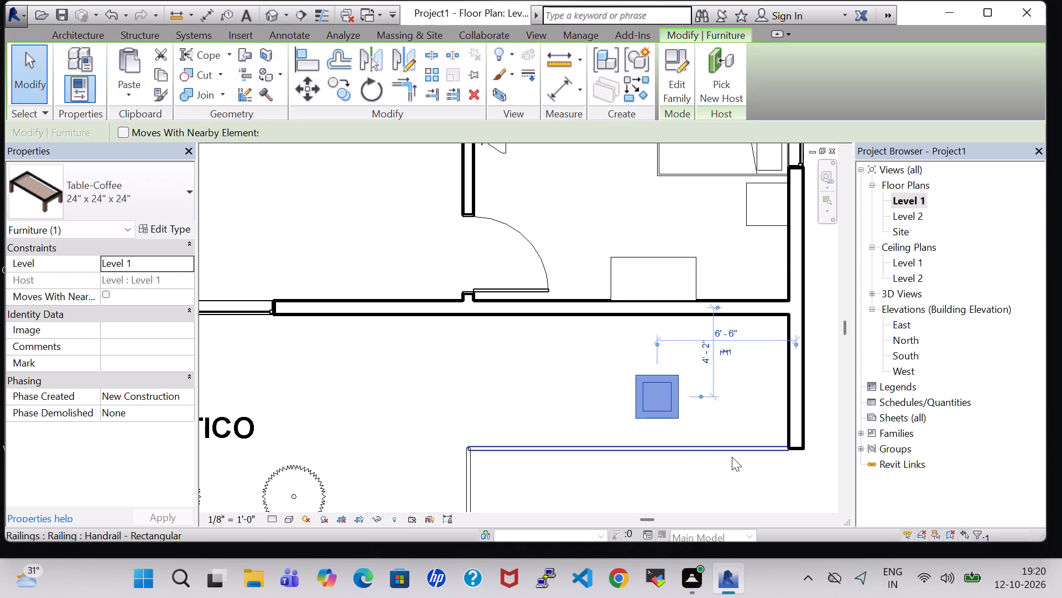
click(334, 364)
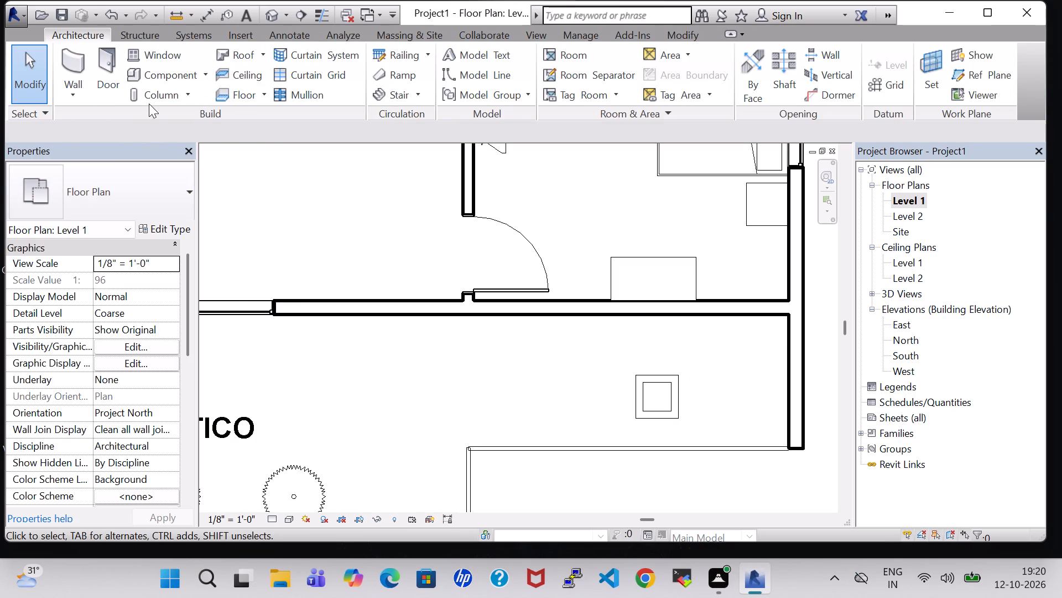
Place a 72" Park Bench along the bedroom wall in the portico's narrow end, about 7'-8" from the end wall.
click(154, 78)
click(170, 185)
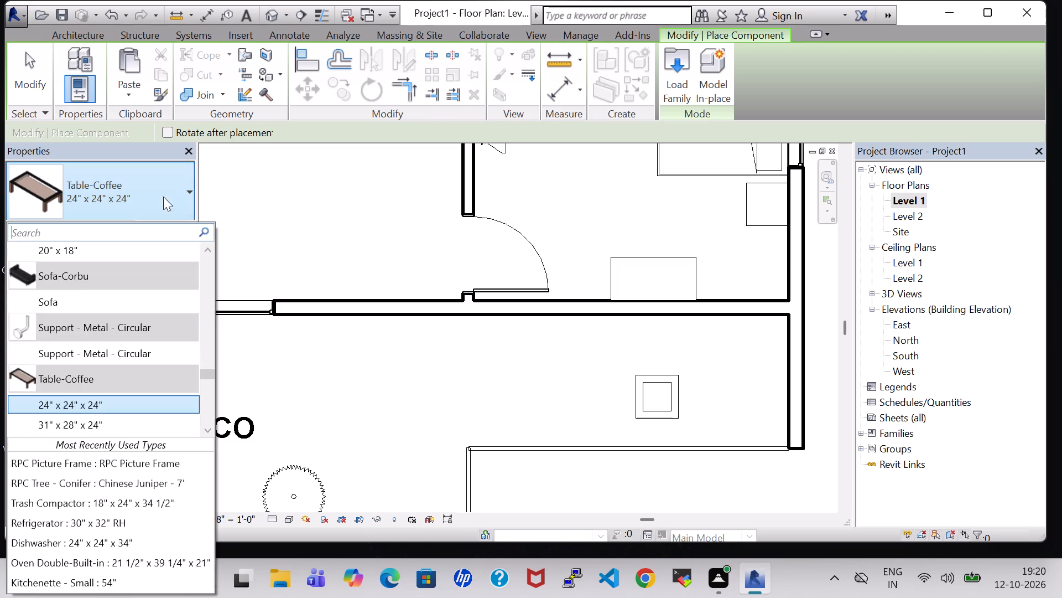
scroll(111, 296, down, 11)
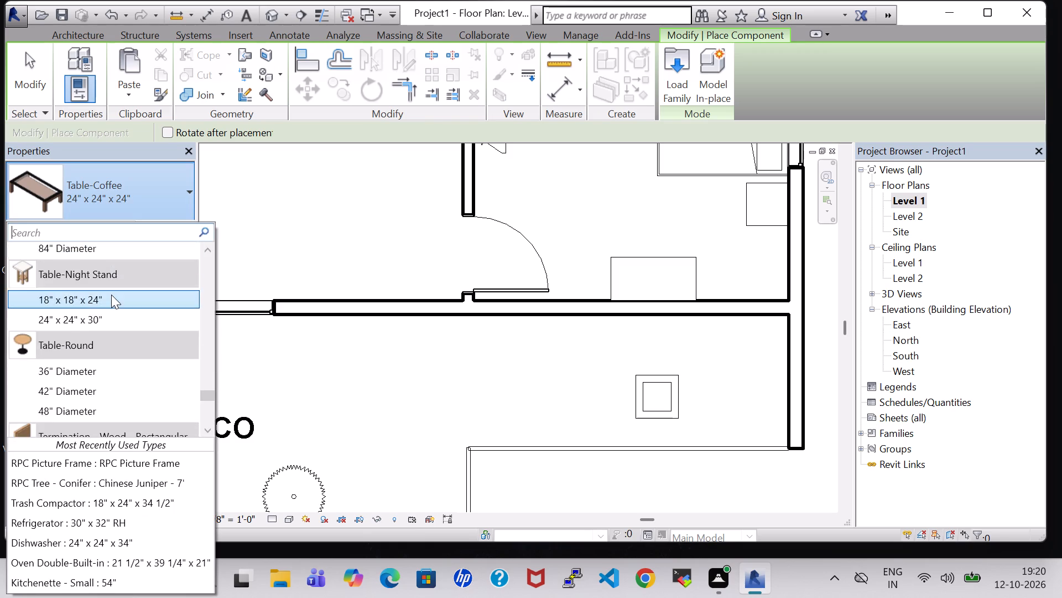
scroll(111, 295, down, 20)
scroll(111, 295, up, 2)
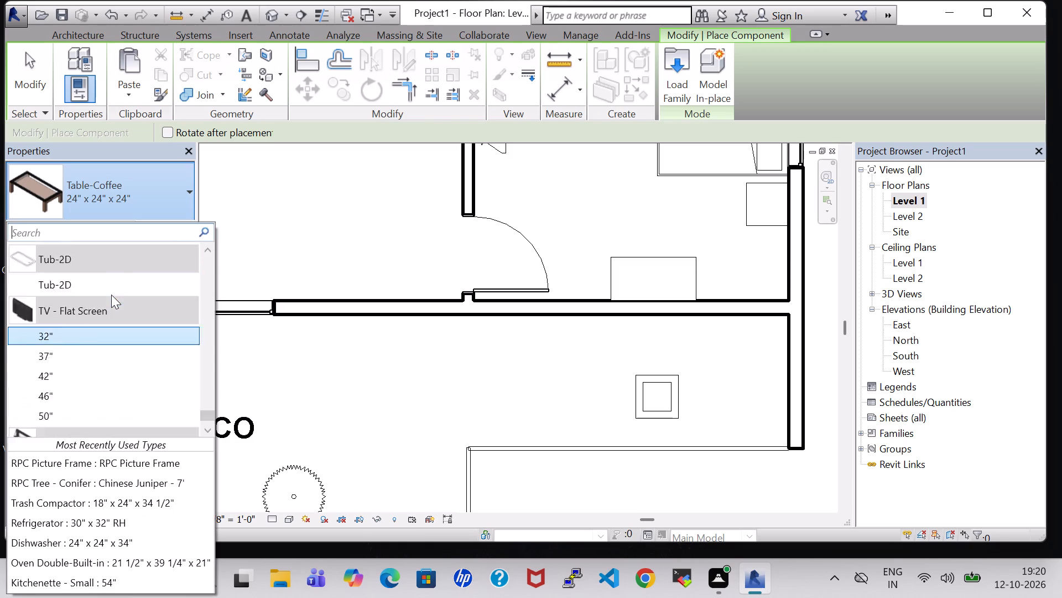
scroll(111, 295, up, 20)
scroll(111, 295, up, 5)
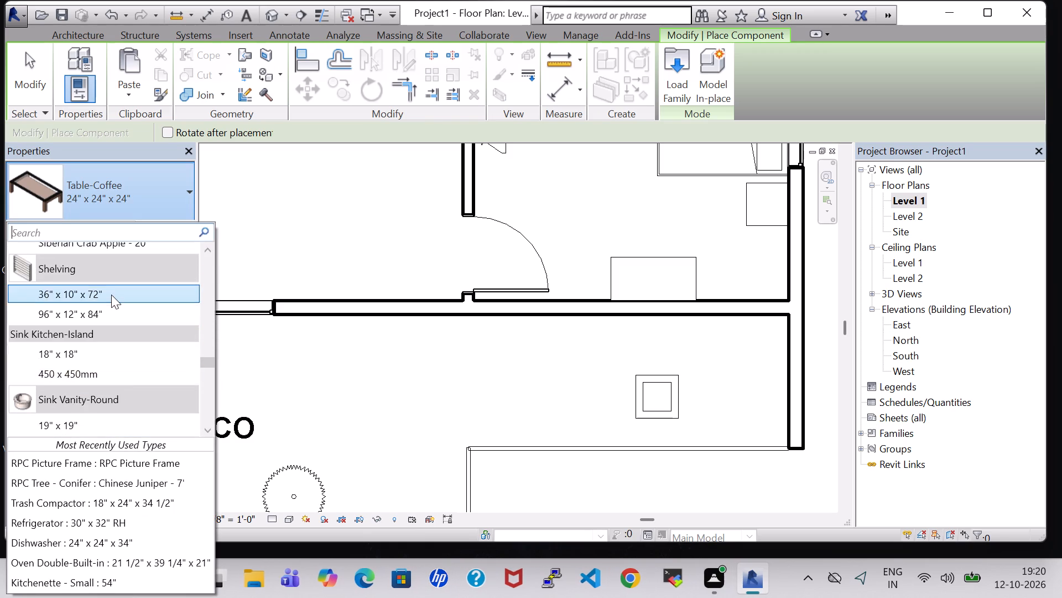
scroll(111, 295, up, 19)
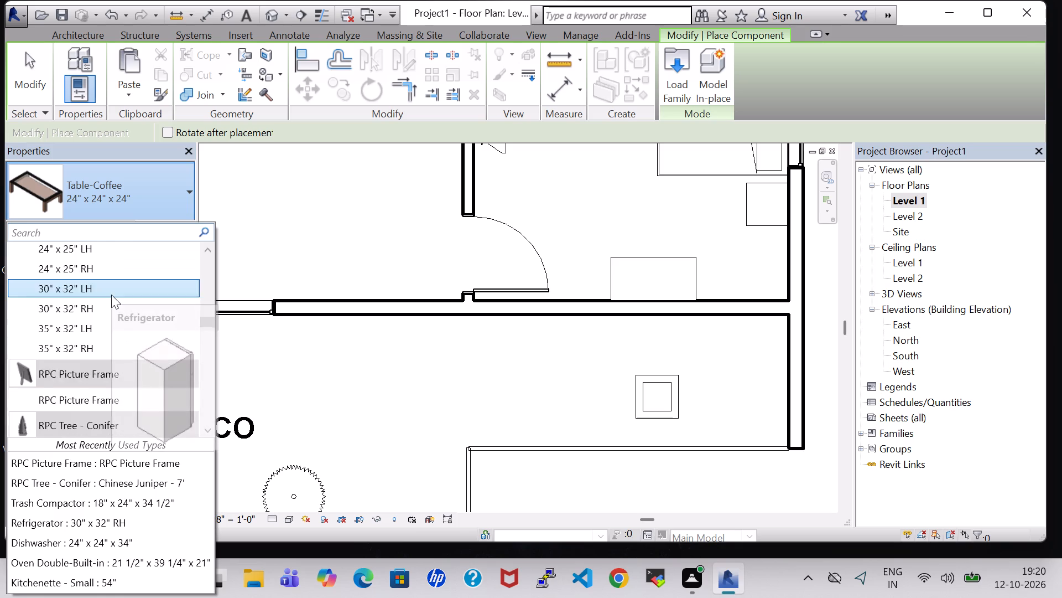
scroll(111, 295, up, 10)
scroll(111, 295, down, 1)
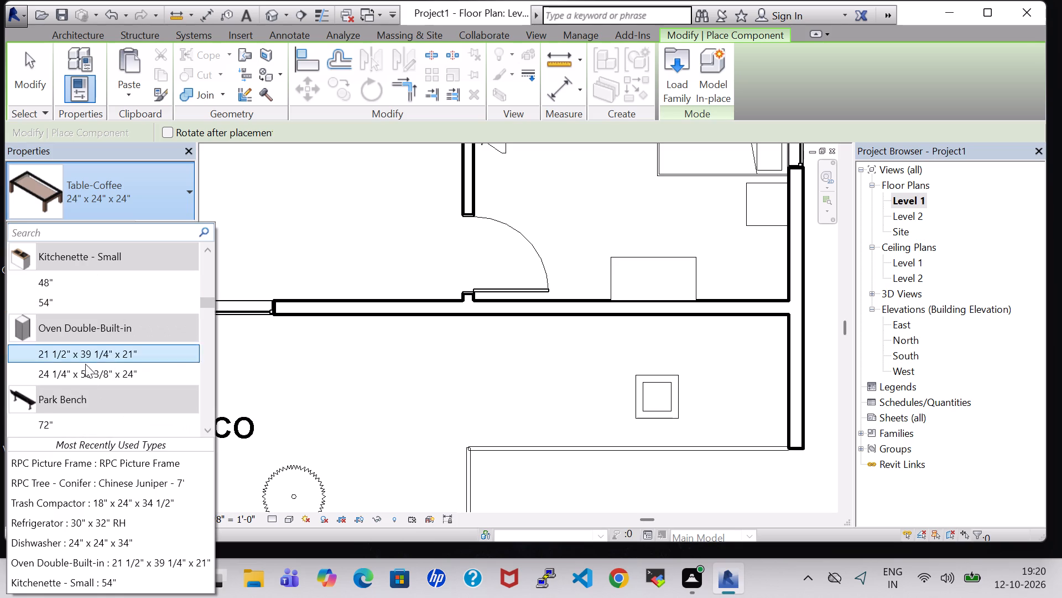
scroll(76, 382, down, 3)
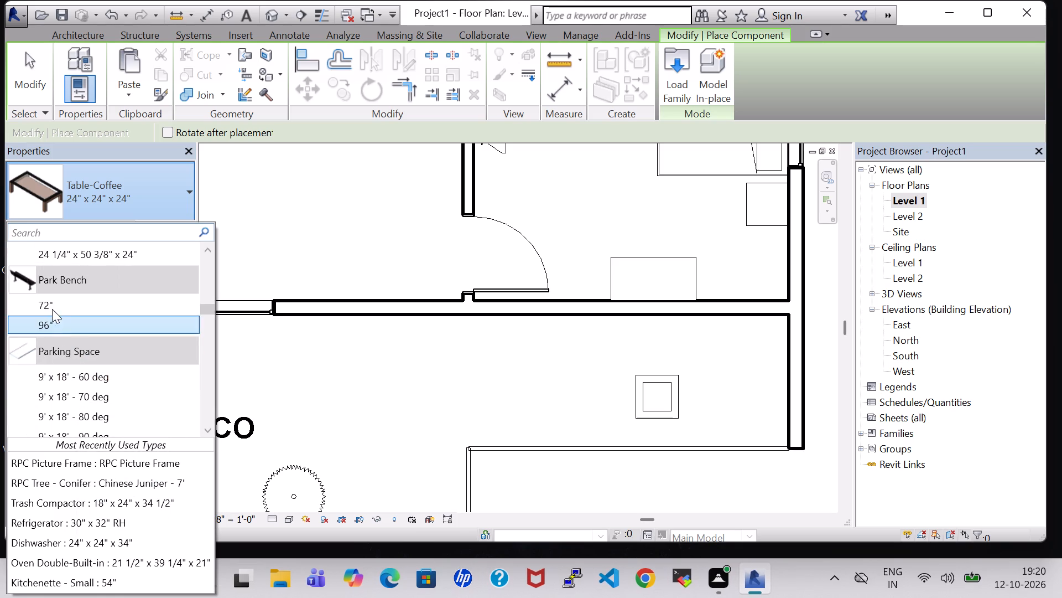
click(51, 309)
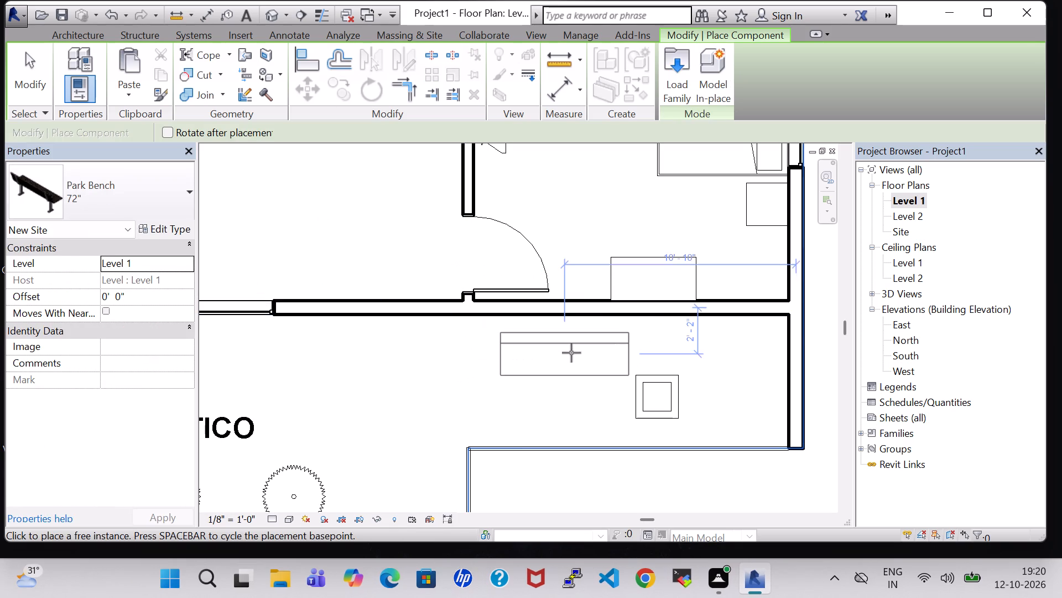
click(632, 336)
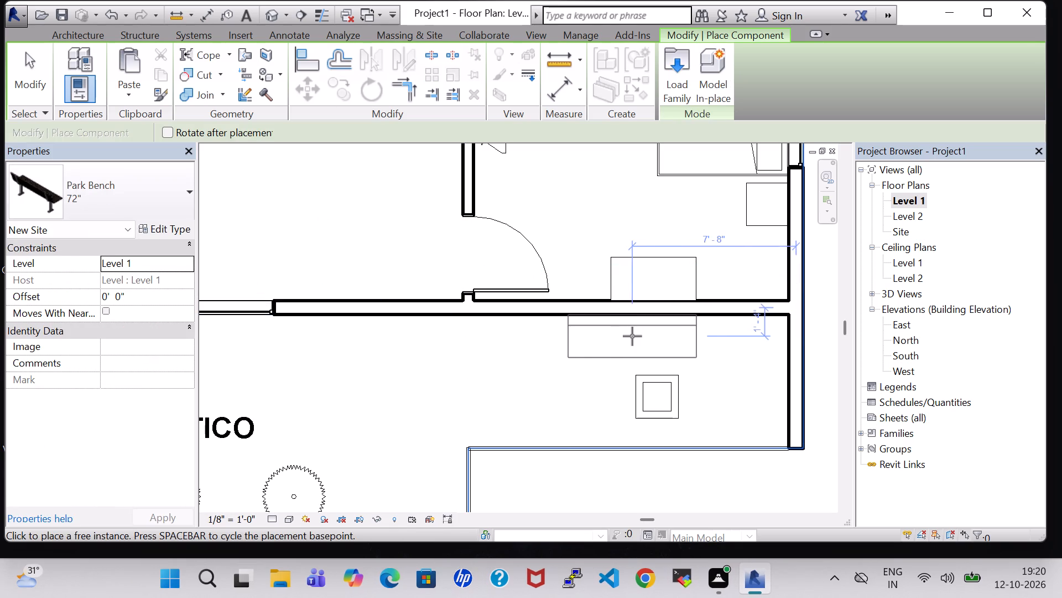
scroll(715, 383, down, 3)
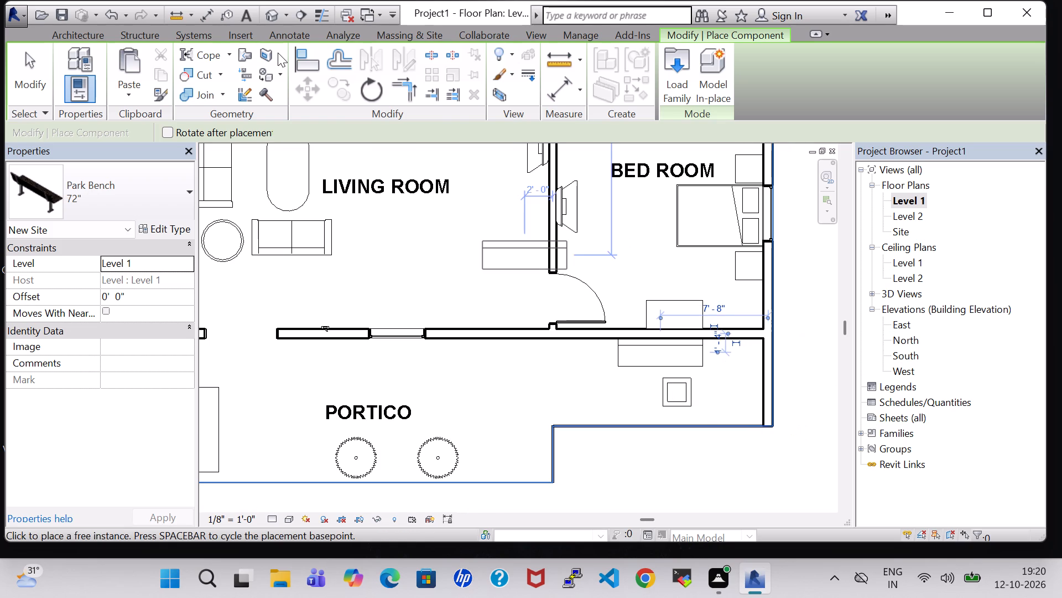
key(Escape)
key(Escape)
Examine the portico's bench, coffee table, trees and railing from the front in the default 3D view.
click(274, 13)
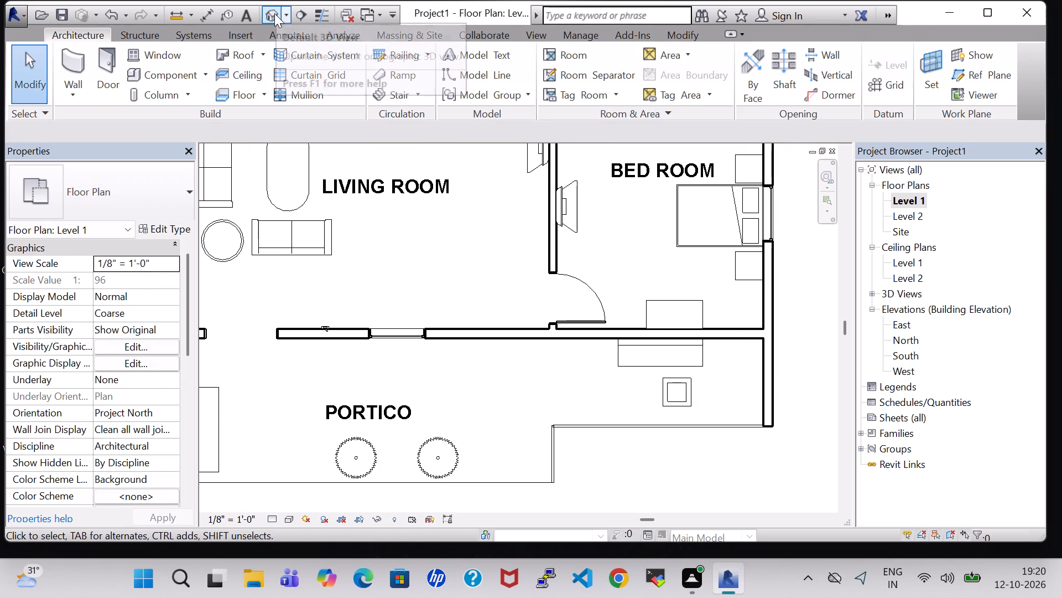
shift+middle_drag(659, 368, 671, 334)
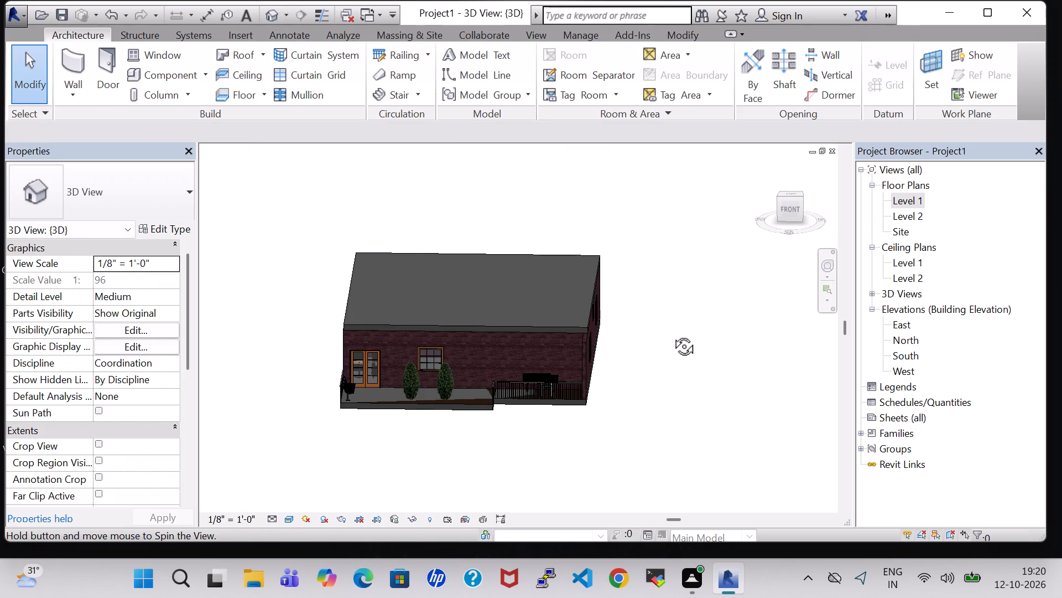
shift+middle_drag(671, 334, 665, 316)
scroll(643, 359, up, 2)
shift+middle_drag(631, 351, 637, 421)
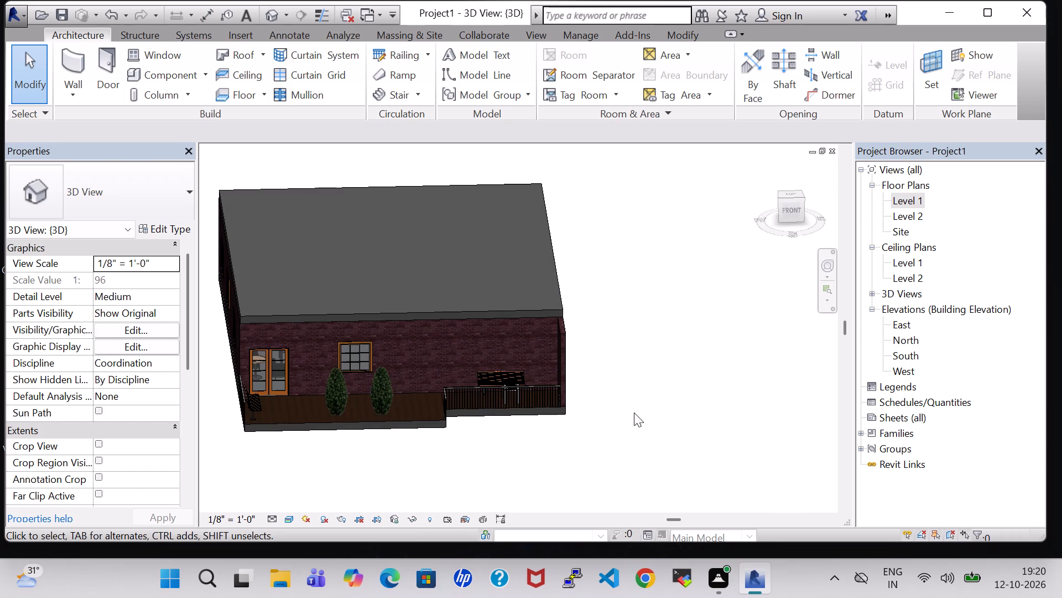
key(Right)
key(Right)
middle_drag(551, 487, 525, 475)
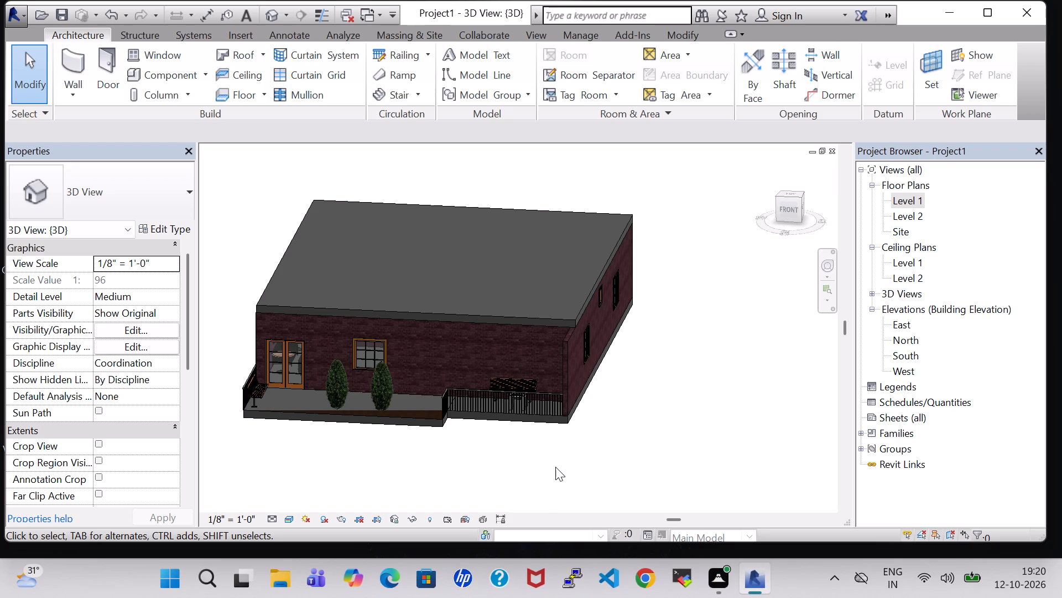
shift+middle_drag(555, 467, 589, 462)
middle_drag(462, 445, 606, 450)
shift+middle_drag(606, 450, 600, 450)
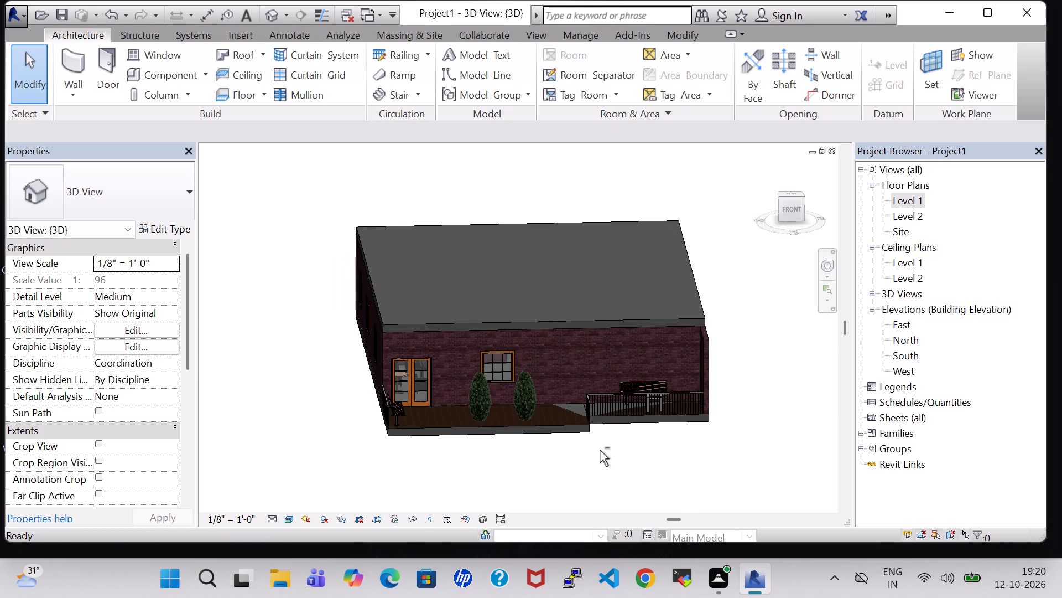
Save the project as Project32 in the work folder on the Desktop.
click(20, 14)
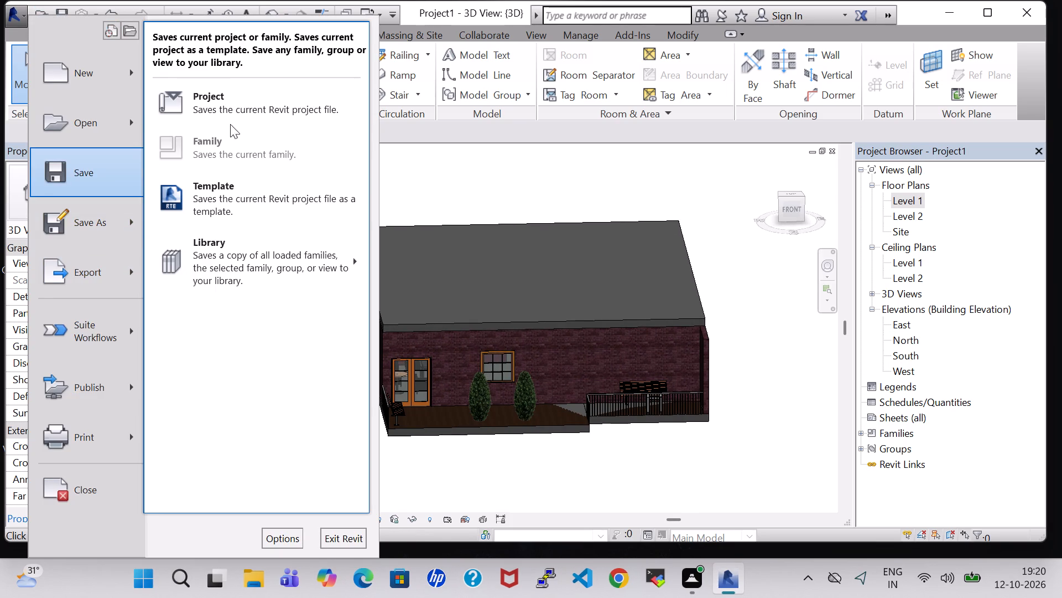
click(237, 110)
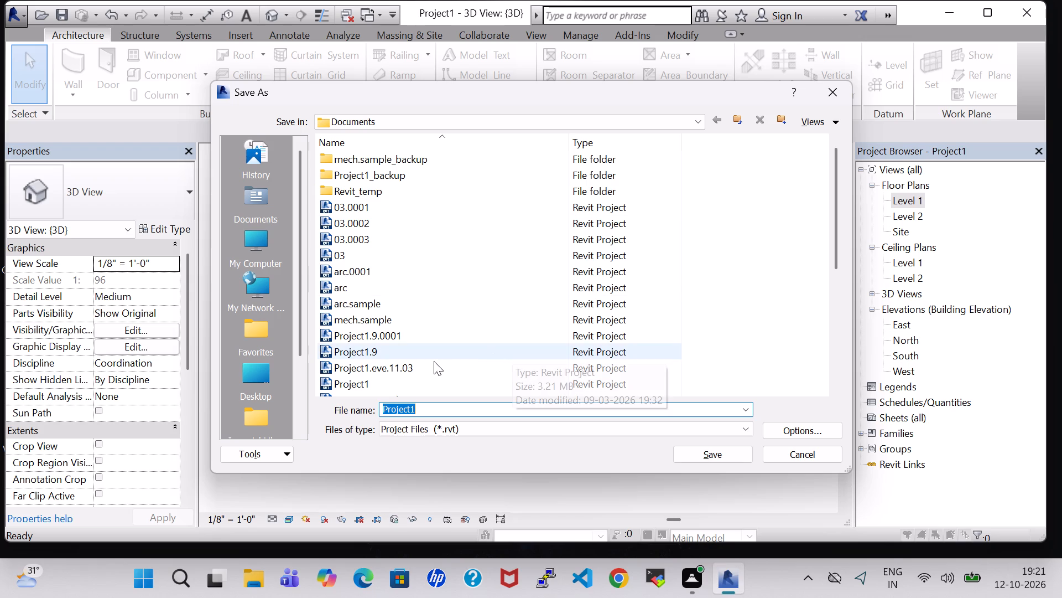
click(438, 413)
scroll(282, 338, down, 4)
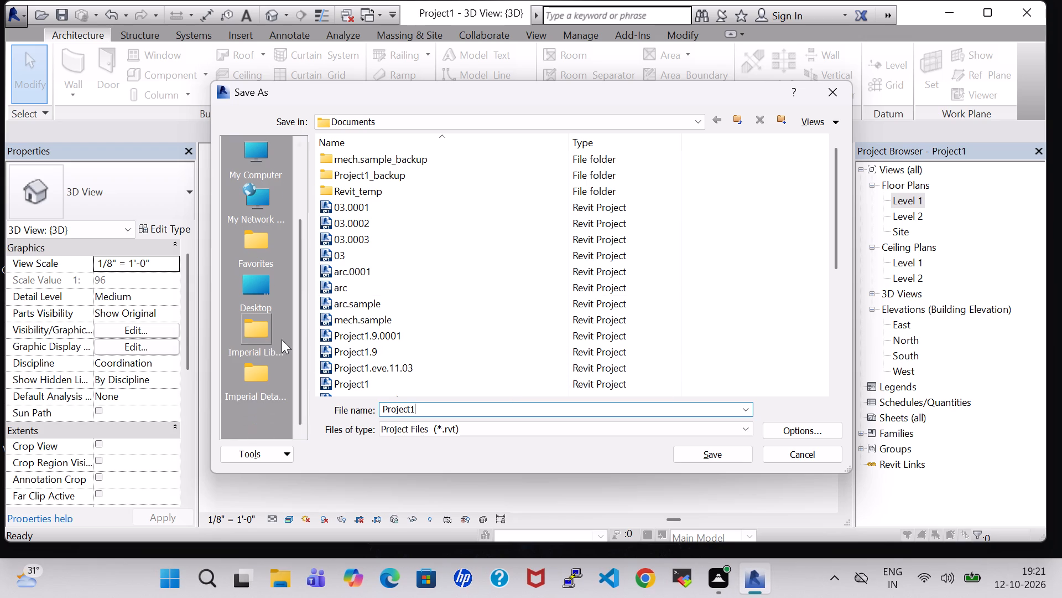
double_click(248, 285)
scroll(467, 256, down, 8)
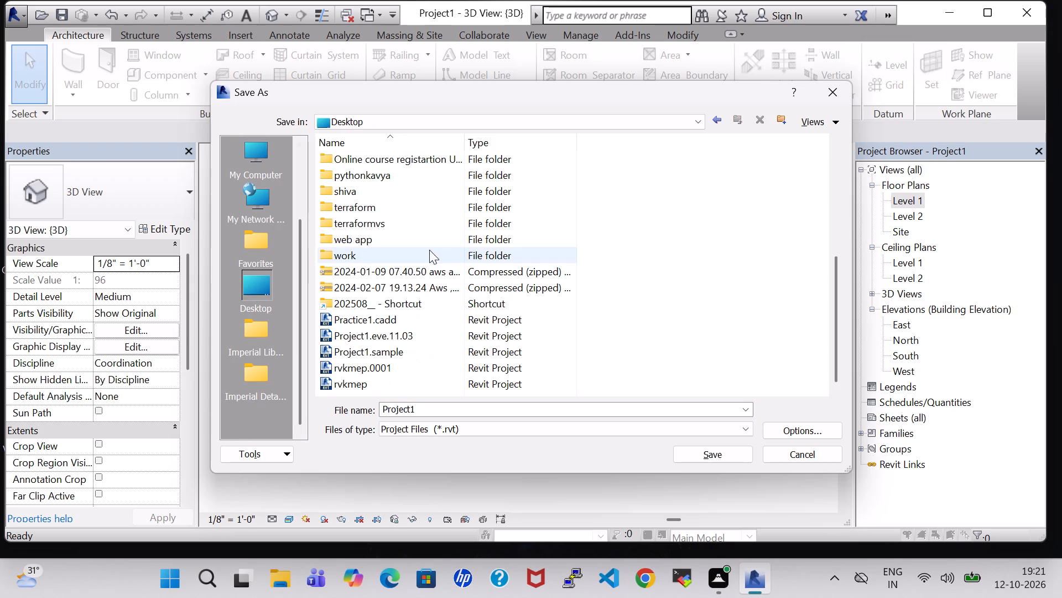
double_click(332, 253)
scroll(553, 253, down, 15)
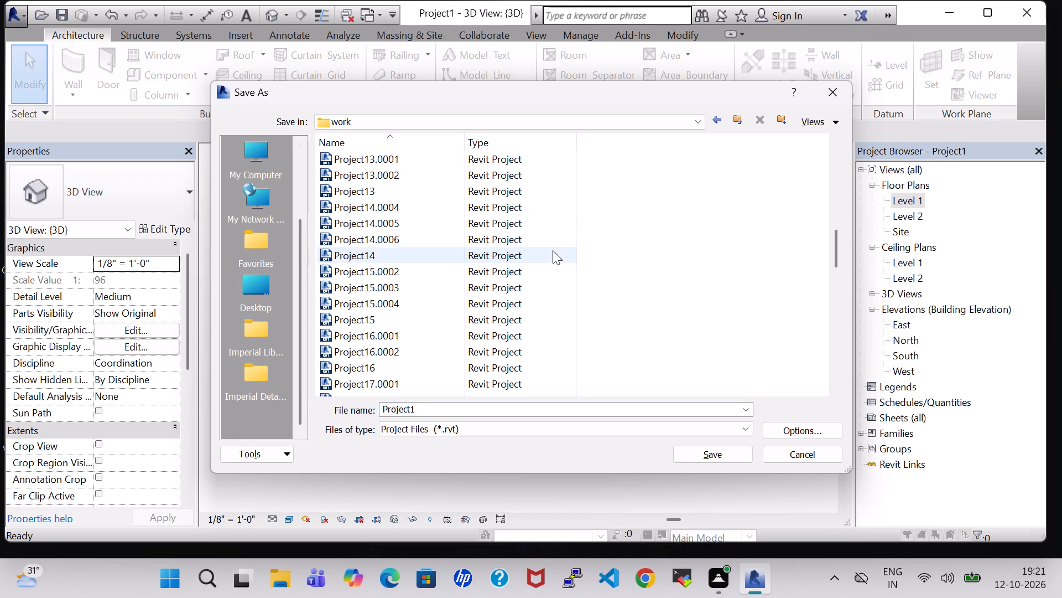
scroll(553, 250, down, 20)
scroll(553, 250, down, 3)
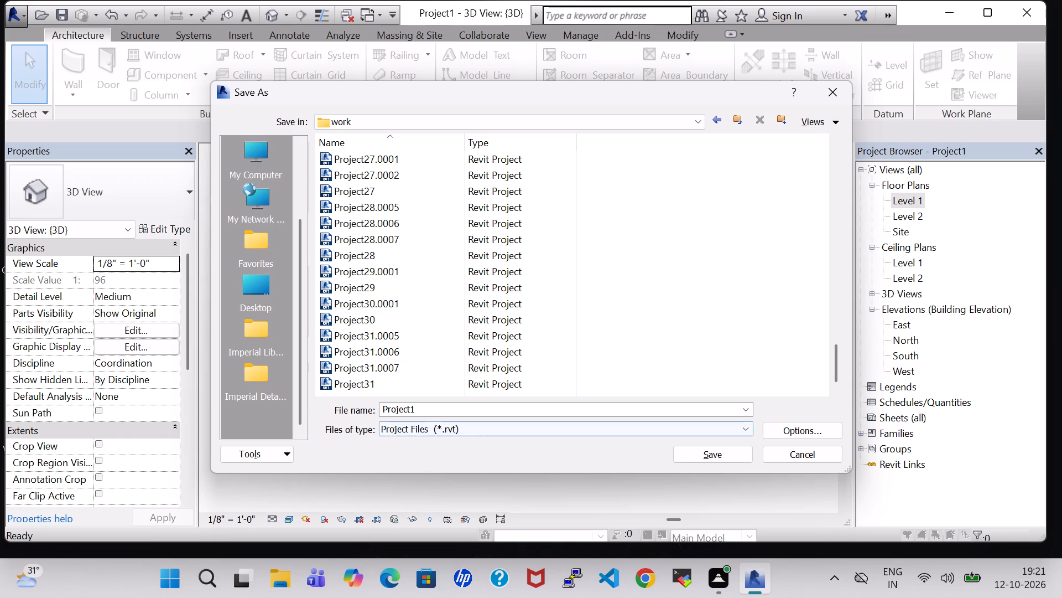
double_click(427, 410)
click(427, 410)
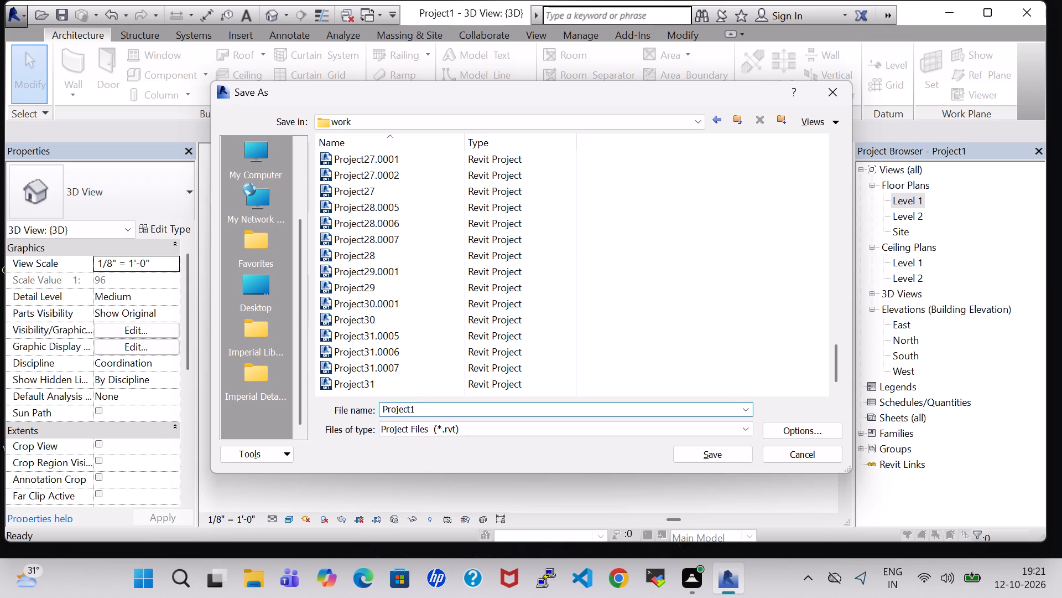
key(BackSpace)
text(32)
click(716, 457)
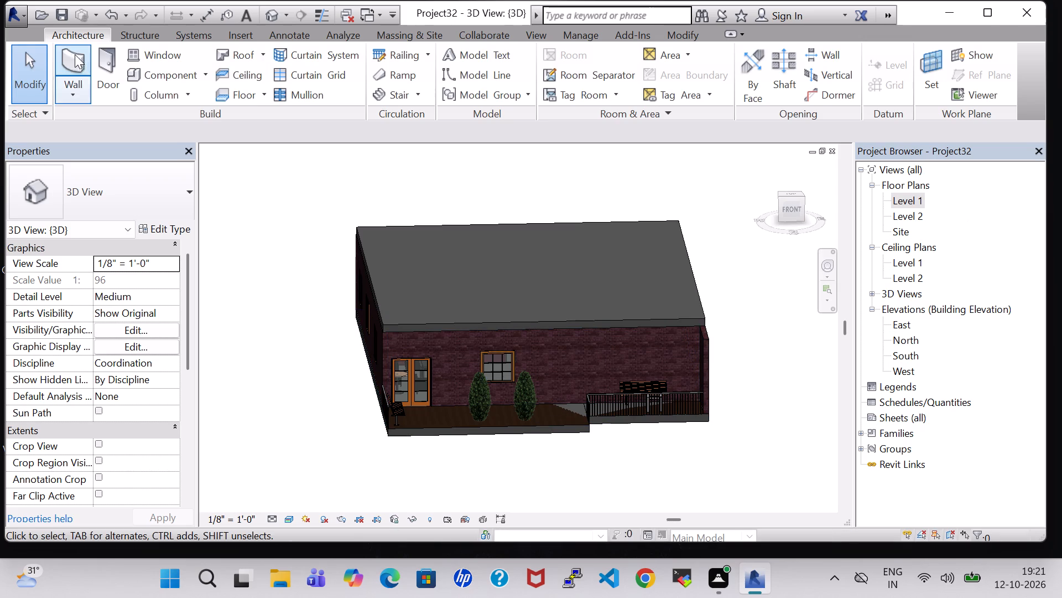
Export the saved project as an IFC file into the work folder.
click(14, 13)
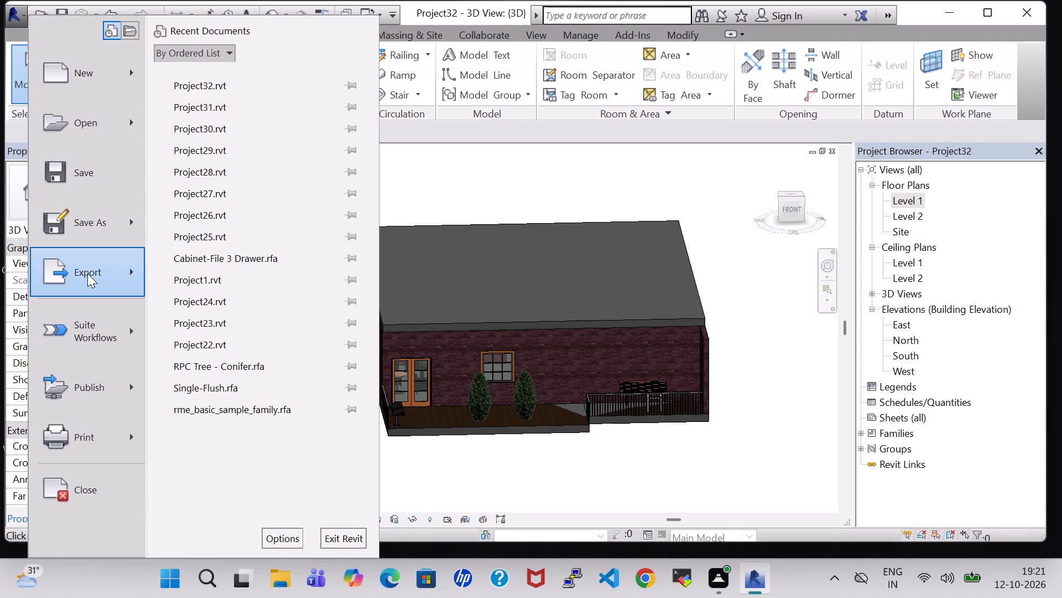
click(196, 405)
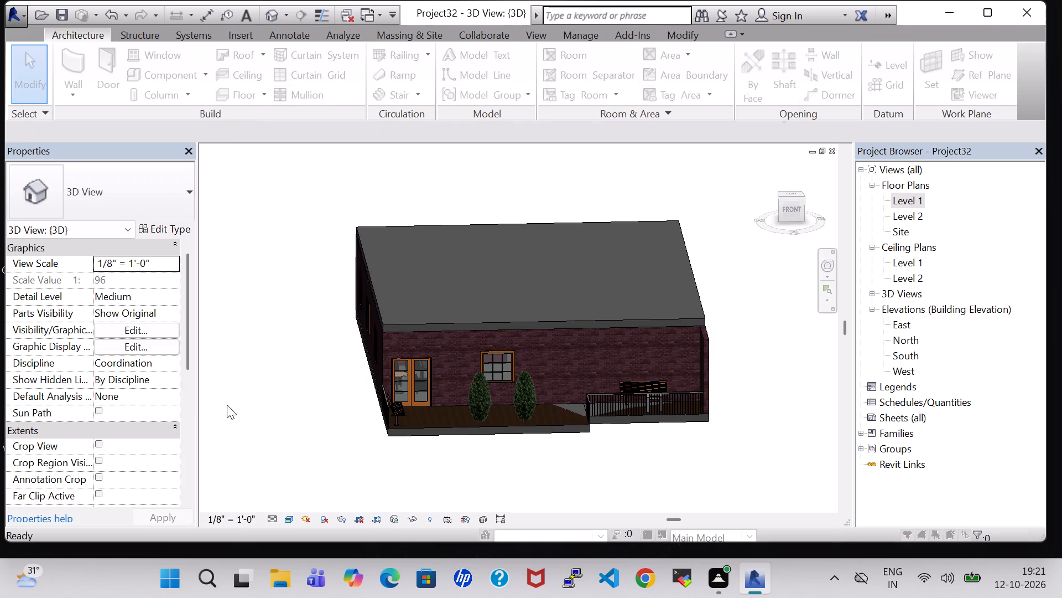
click(724, 444)
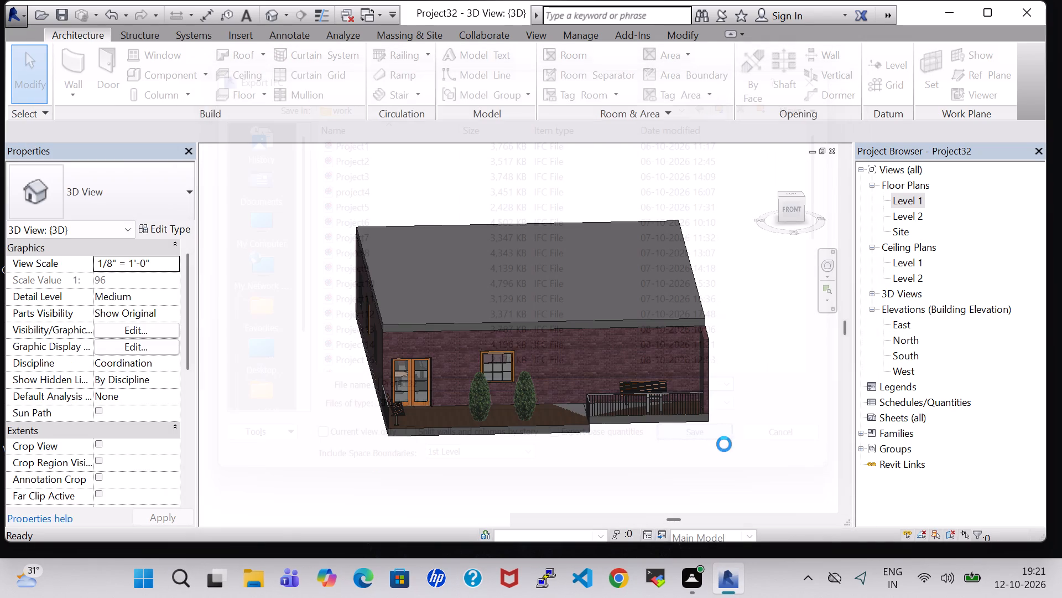